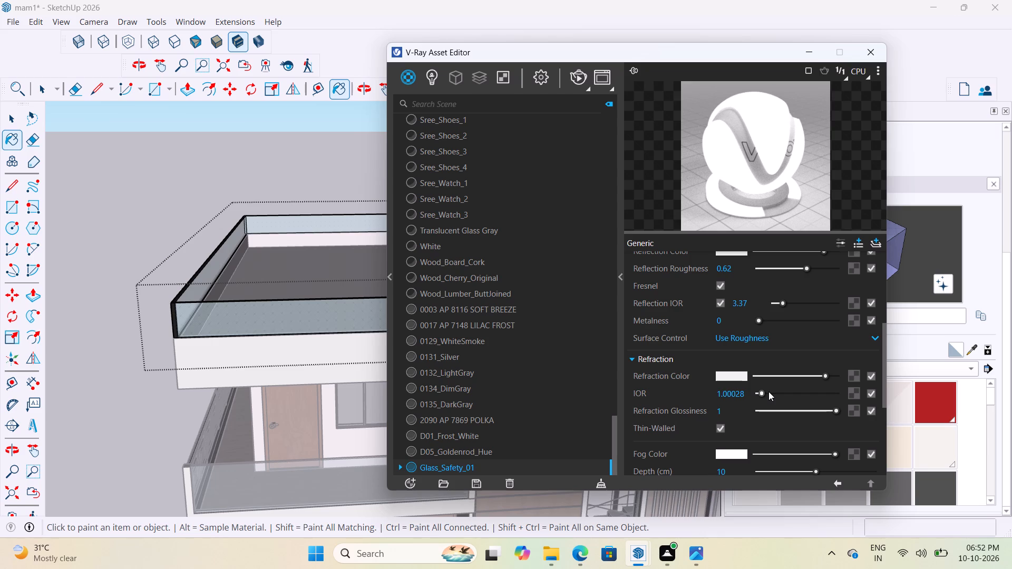
Raise the refraction IOR of the Glass_Safety_01 material and set it to 10.
left_click_drag(766, 393, 782, 394)
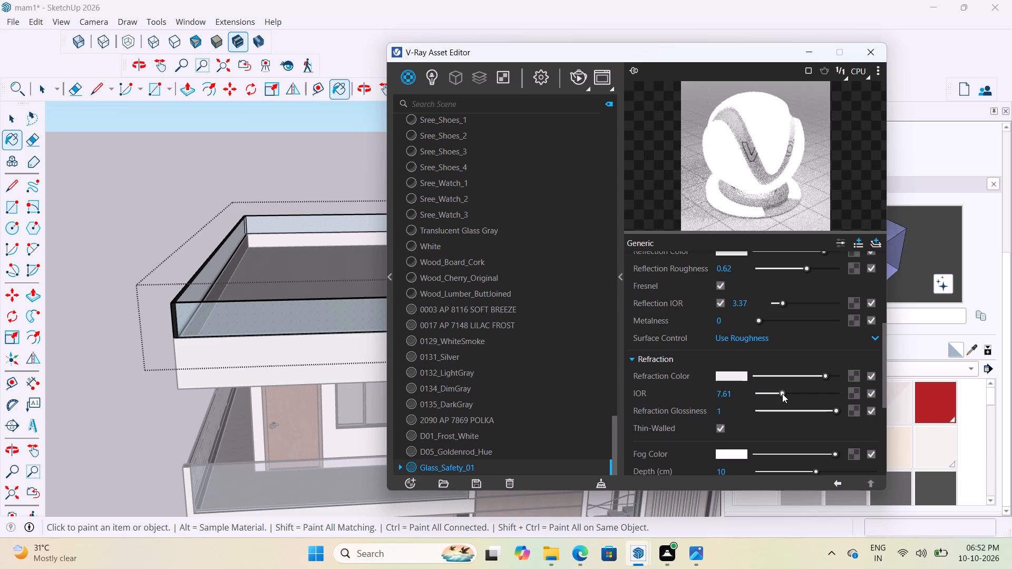
left_click_drag(782, 394, 783, 394)
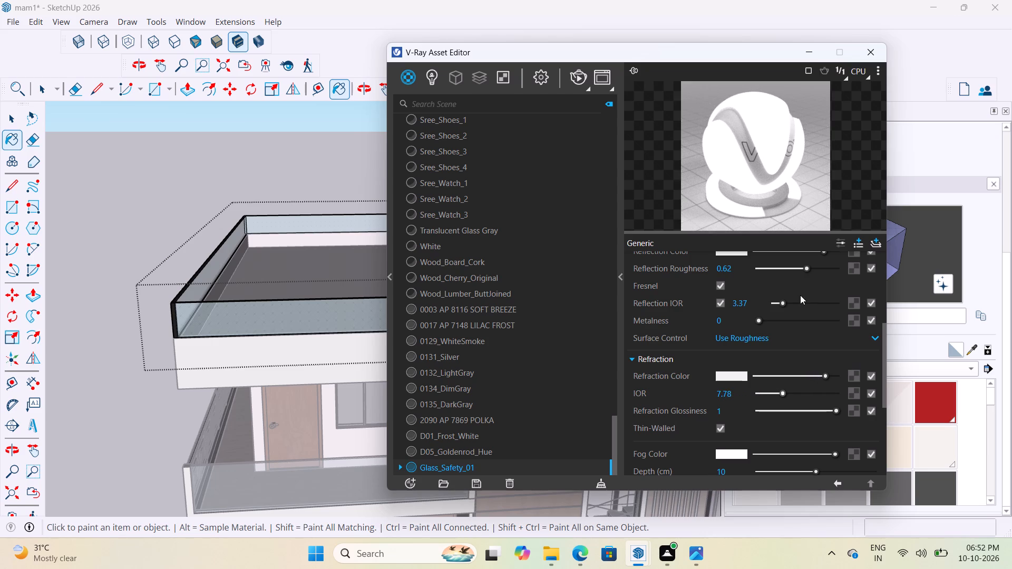
scroll(800, 295, "up", 1)
scroll(800, 295, "down", 1)
left_click_drag(784, 392, 790, 392)
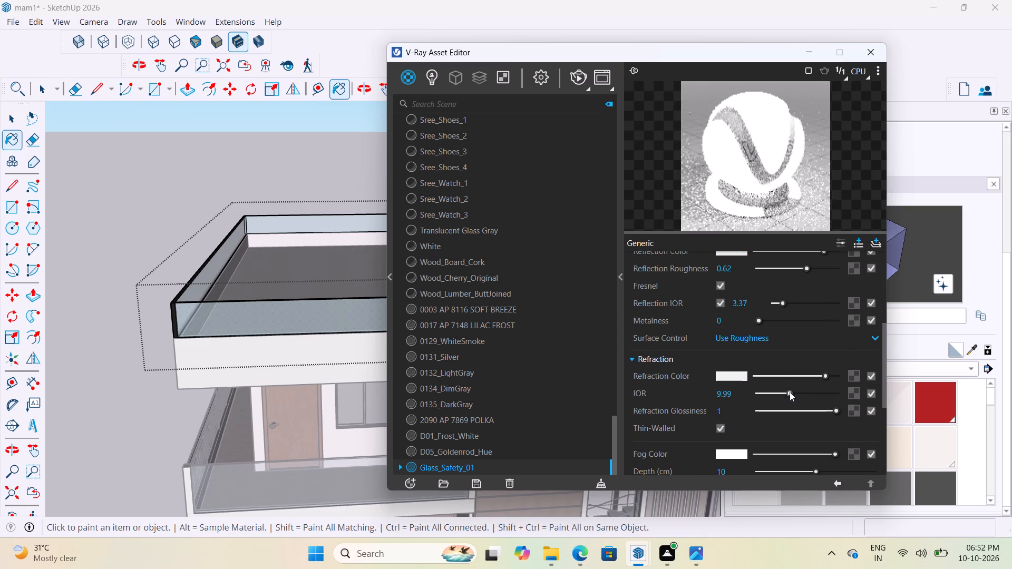
left_click(745, 393)
key("BackSpace")
key("BackSpace")
key("BackSpace")
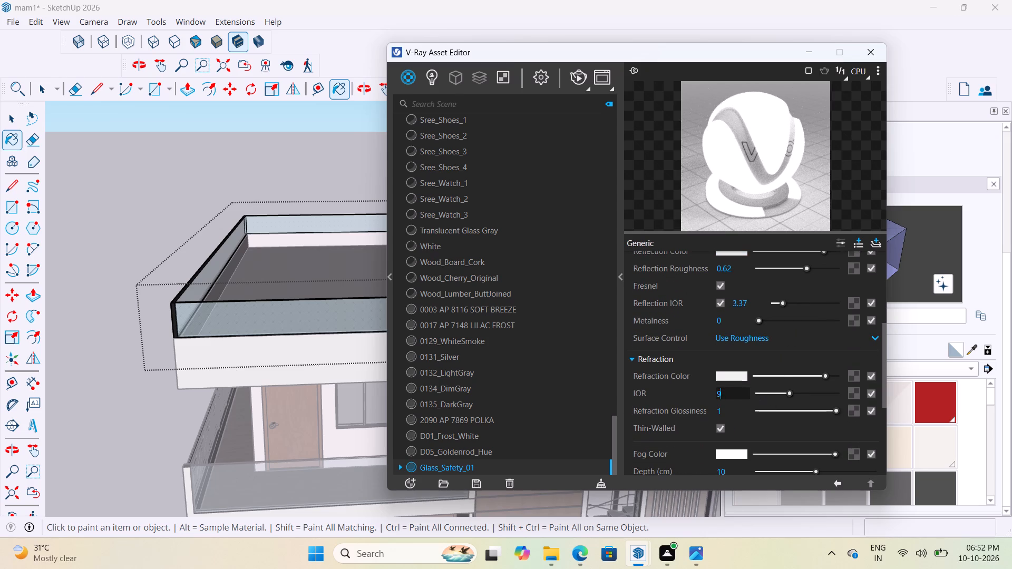
key("BackSpace")
type("10")
Open the Self-Illumination settings of the Glass_Safety_01 material.
scroll(725, 389, "down", 1)
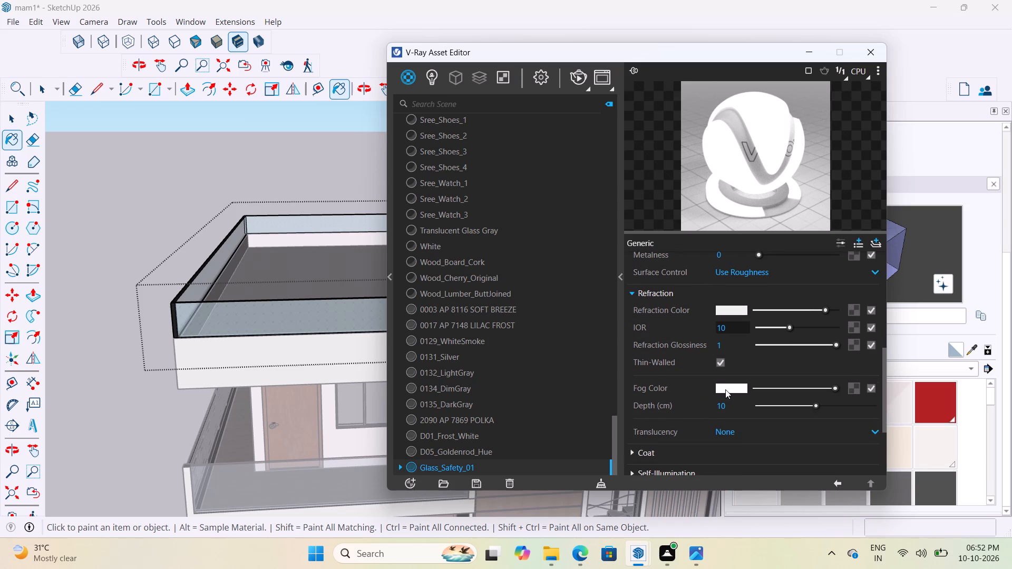
scroll(725, 389, "down", 2)
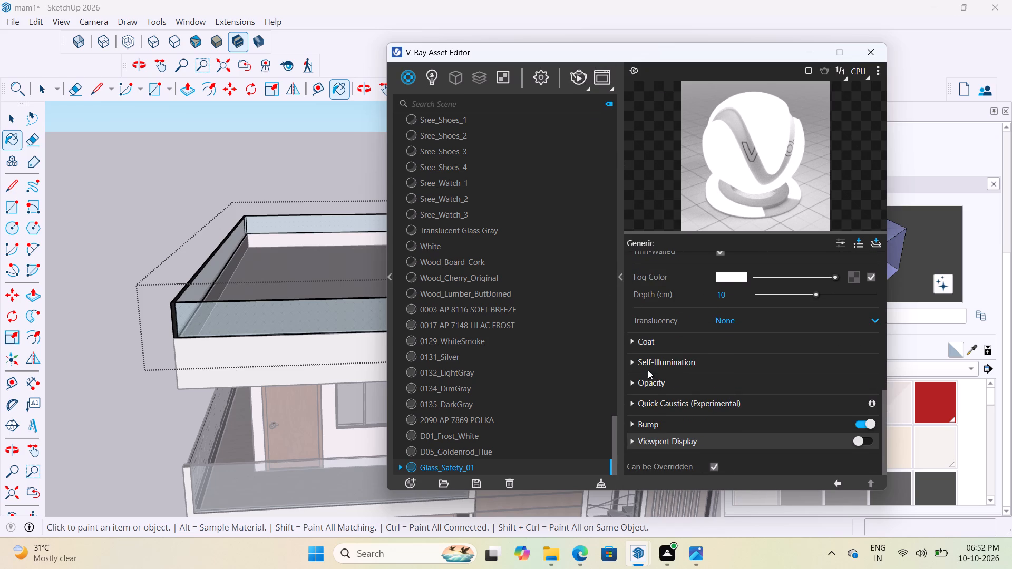
left_click(655, 358)
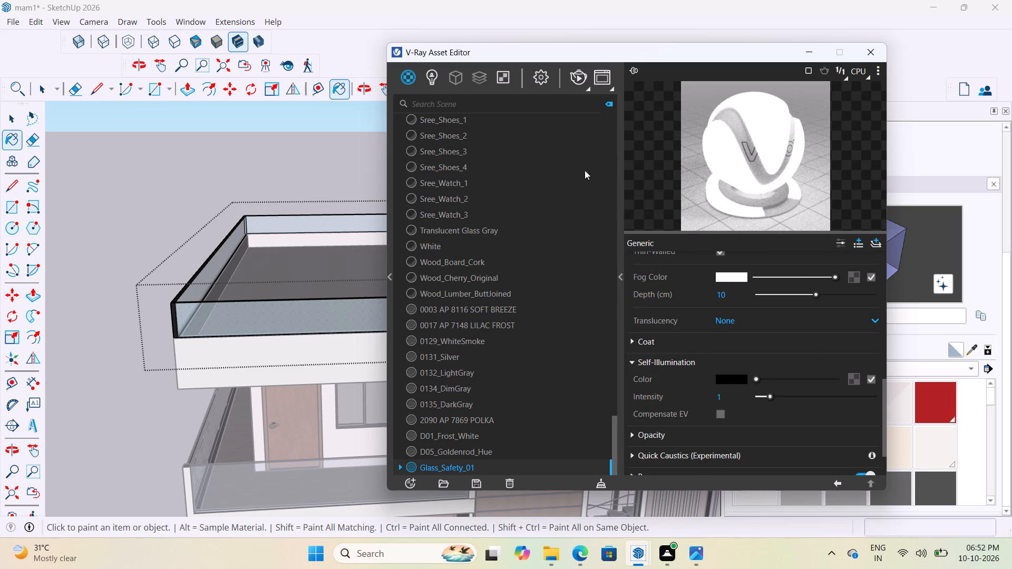
Run a test render to inspect the terrace and balcony glass railings, stopping it and closing the render window when done.
left_click(578, 82)
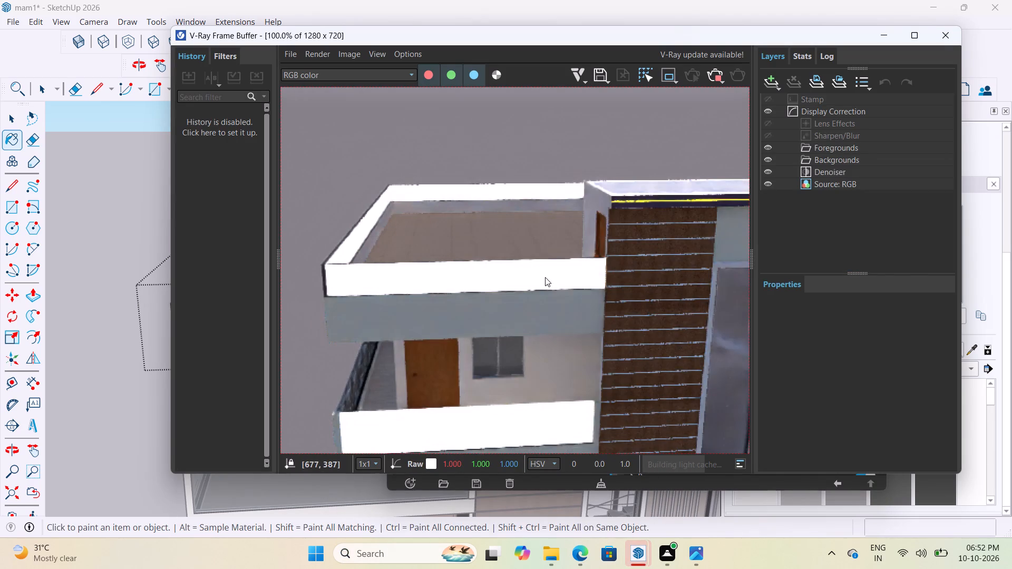
scroll(478, 276, "down", 1)
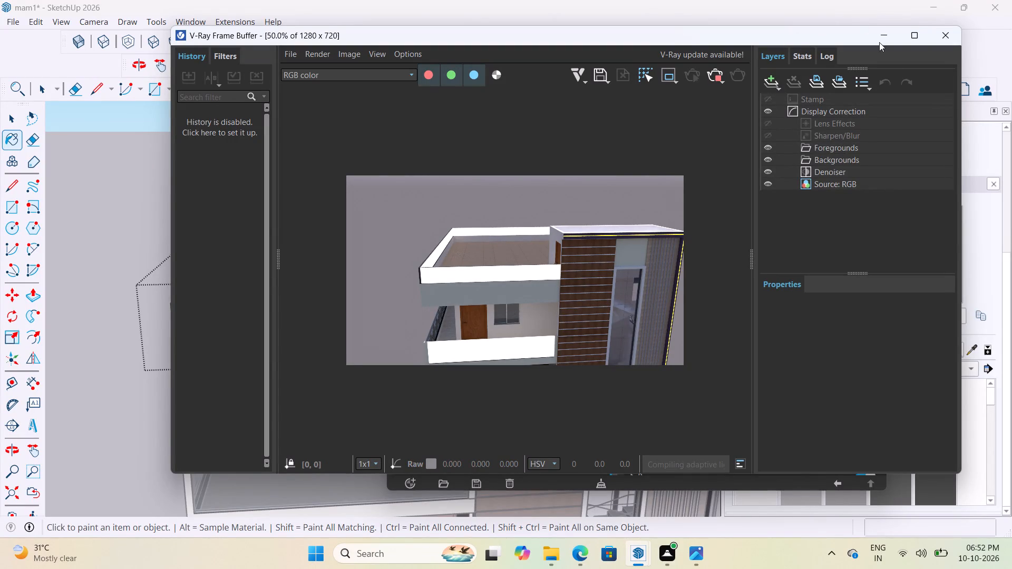
scroll(490, 328, "up", 1)
scroll(499, 288, "down", 3)
scroll(499, 288, "up", 2)
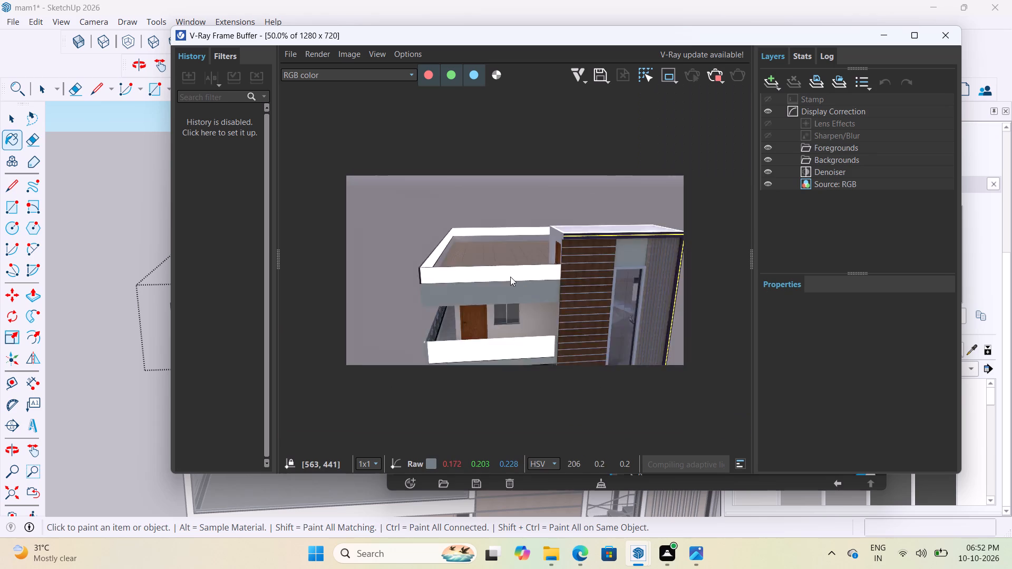
scroll(514, 272, "up", 2)
scroll(510, 272, "down", 3)
key("ctrl+z")
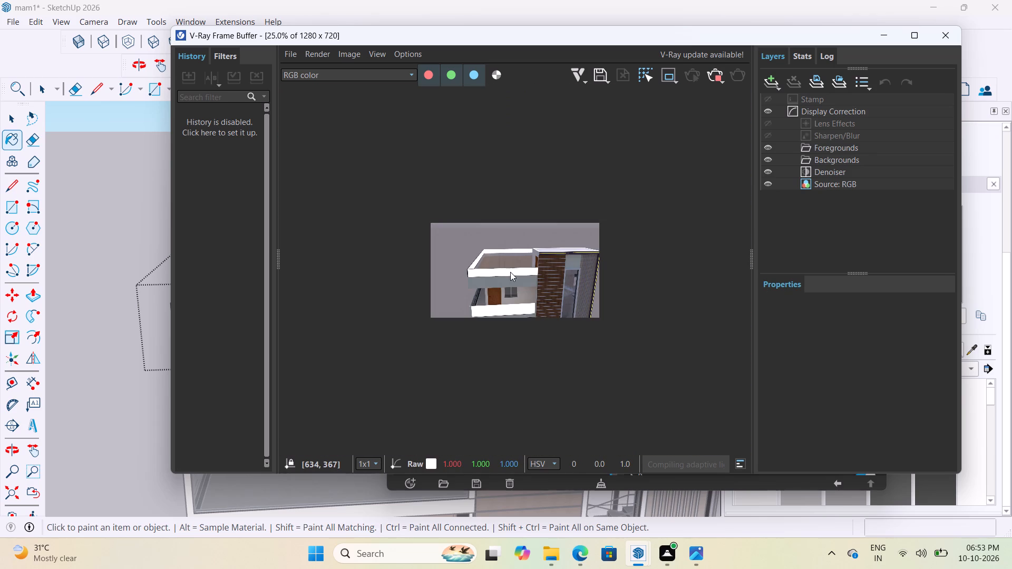
left_click(721, 84)
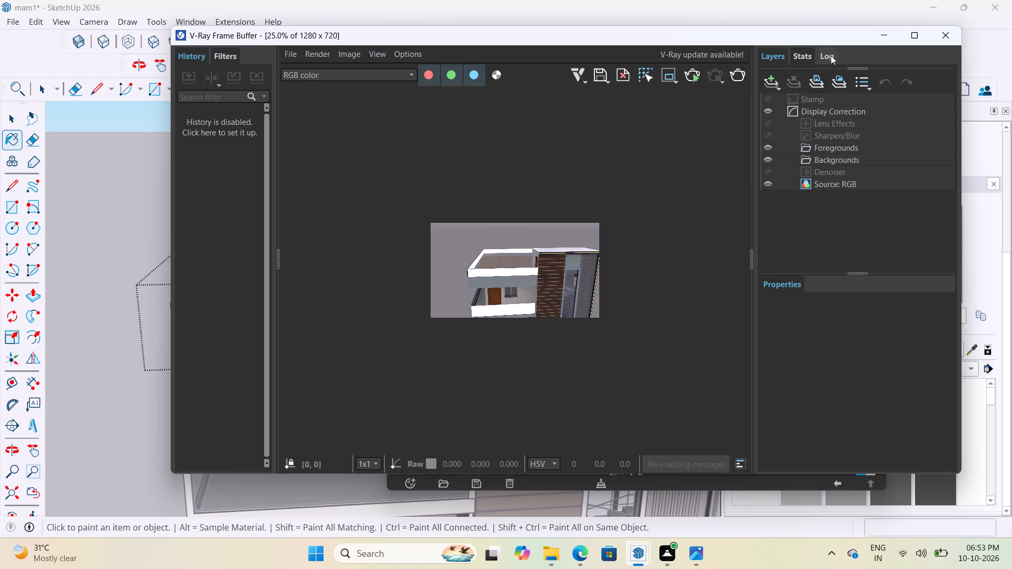
left_click(945, 30)
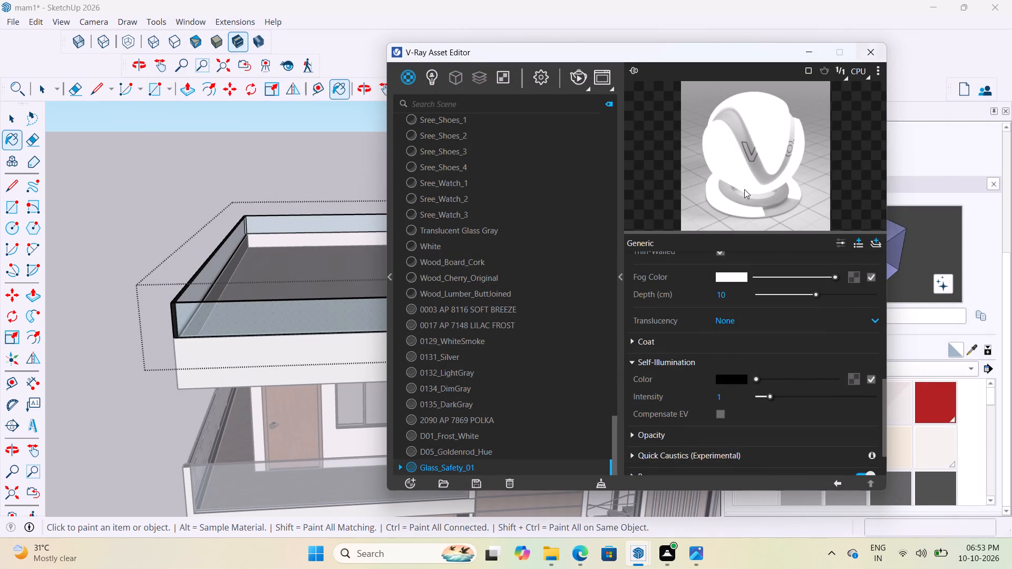
Examine the Emissive and VRay Mtl layers of the Glass_Safety_01 material and the layer types that can be added.
left_click(871, 242)
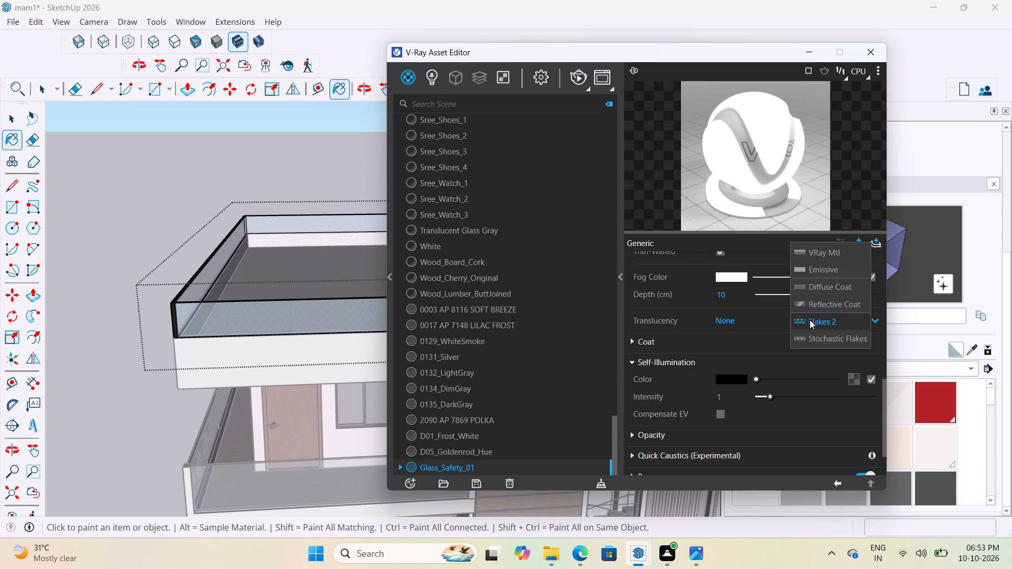
scroll(823, 278, "up", 2)
scroll(751, 285, "up", 7)
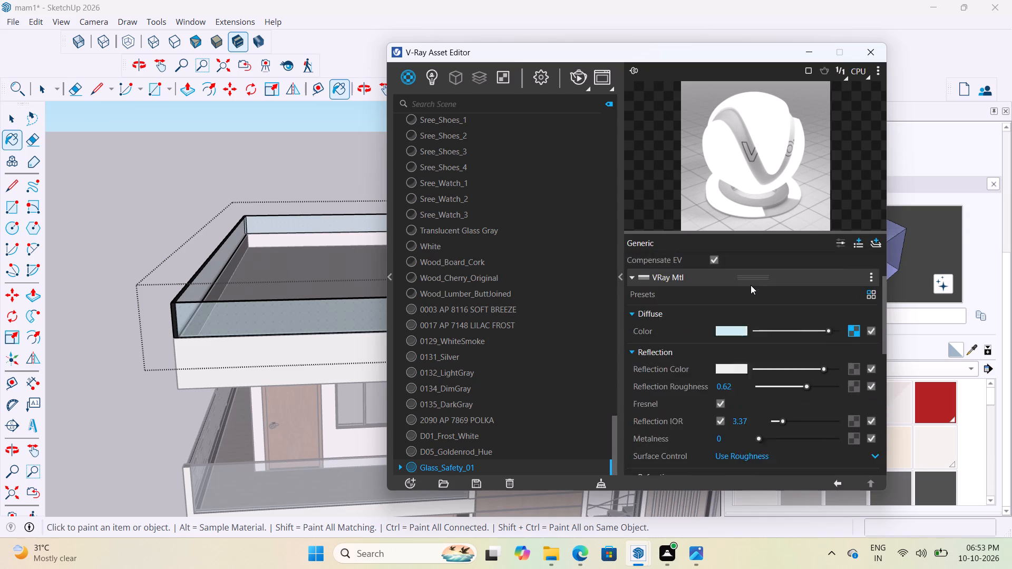
scroll(751, 285, "up", 4)
left_click(631, 258)
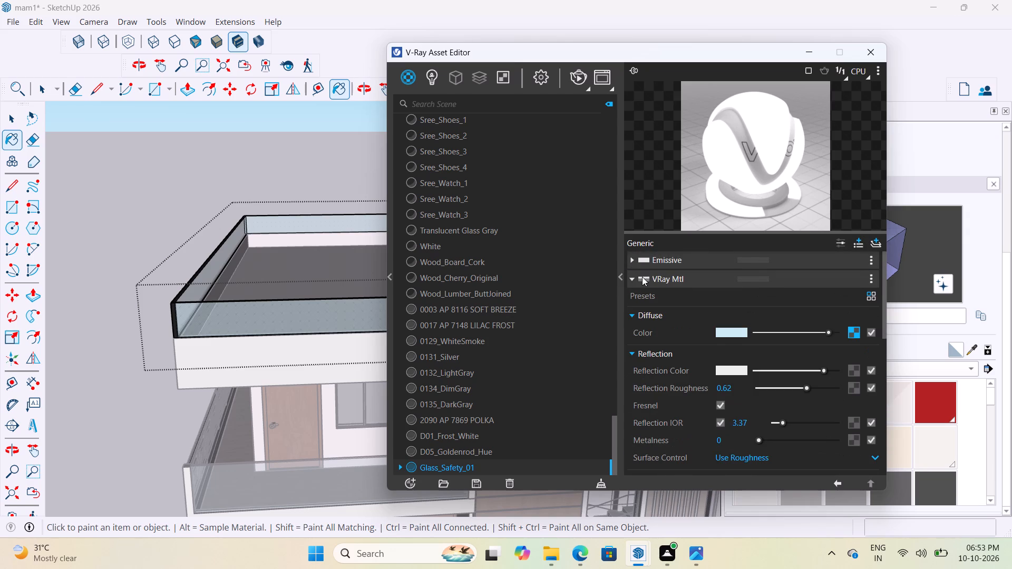
left_click(642, 277)
left_click(645, 256)
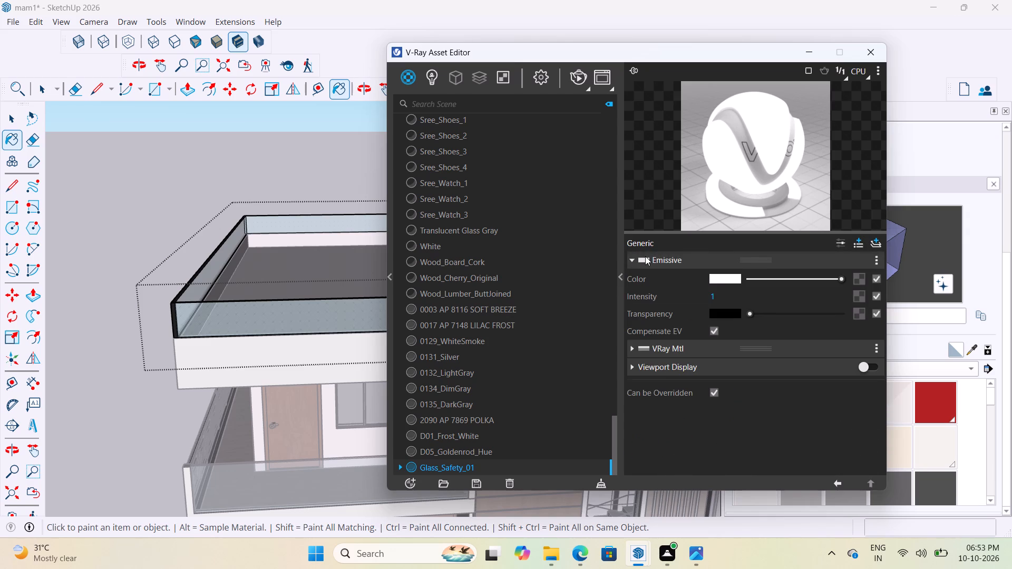
left_click(875, 249)
left_click(878, 237)
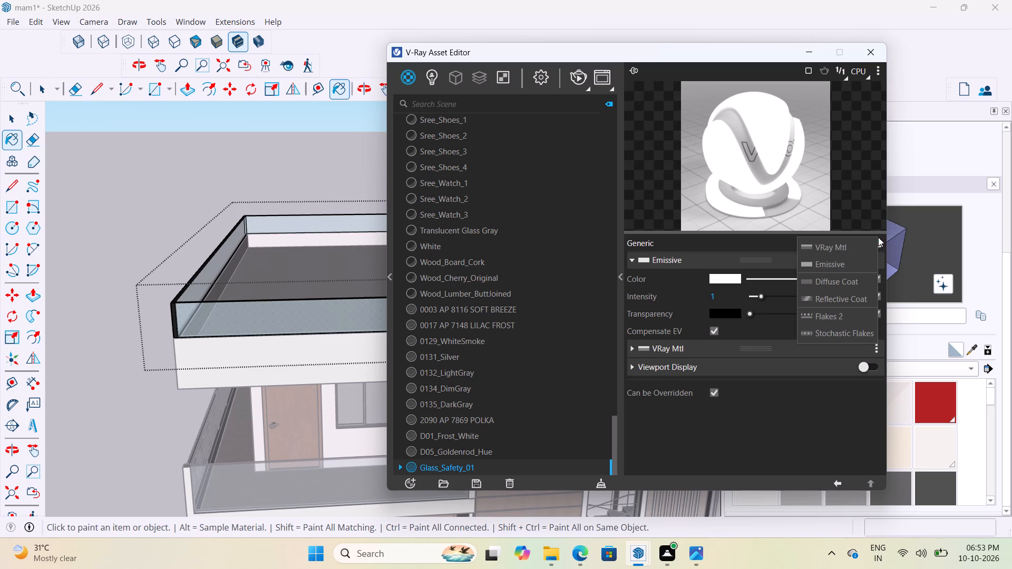
left_click(671, 440)
left_click(870, 53)
Undo the latest model changes and close the terrace glass railing group that is open for editing.
scroll(537, 272, "down", 7)
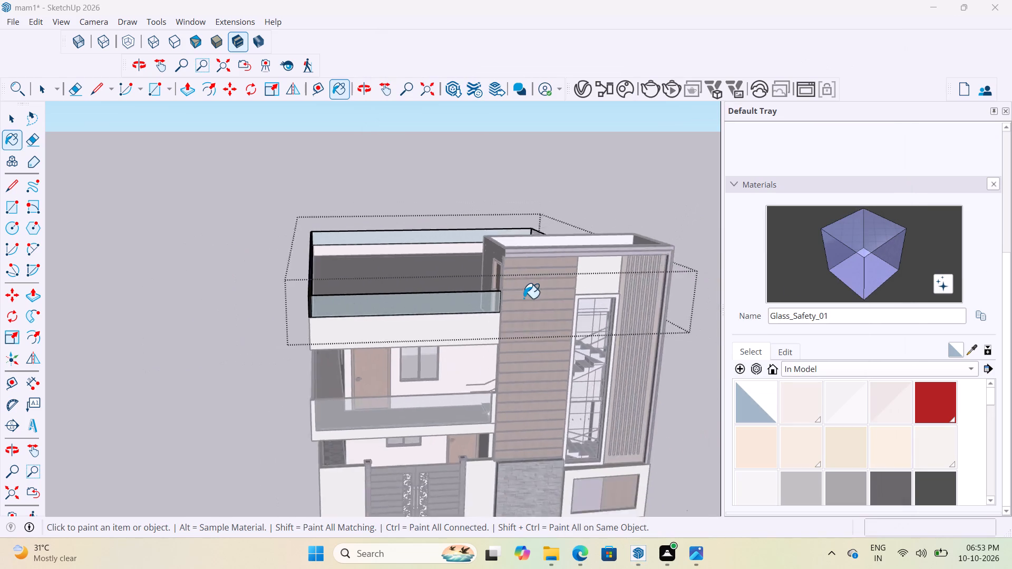
scroll(523, 298, "down", 2)
key("space")
left_click(624, 221)
scroll(636, 224, "up", 1)
key("space")
key("space")
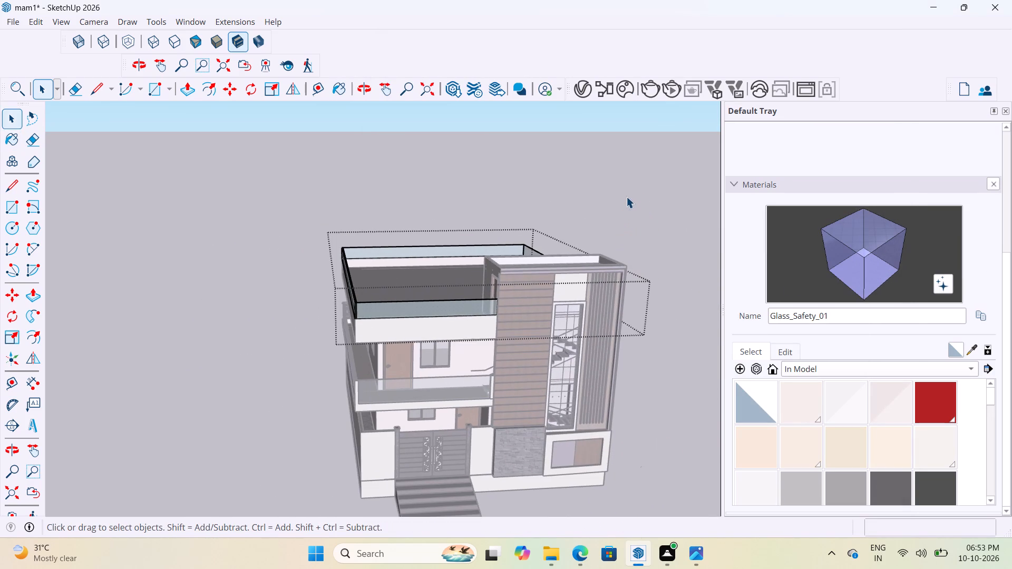
left_click(626, 195)
key("ctrl+z")
key("ctrl+z")
key("ctrl+z")
key("ctrl+z")
key("ctrl+z")
left_click(586, 181)
Examine the glass railings on the terrace and balcony in the model from several angles.
left_click(580, 88)
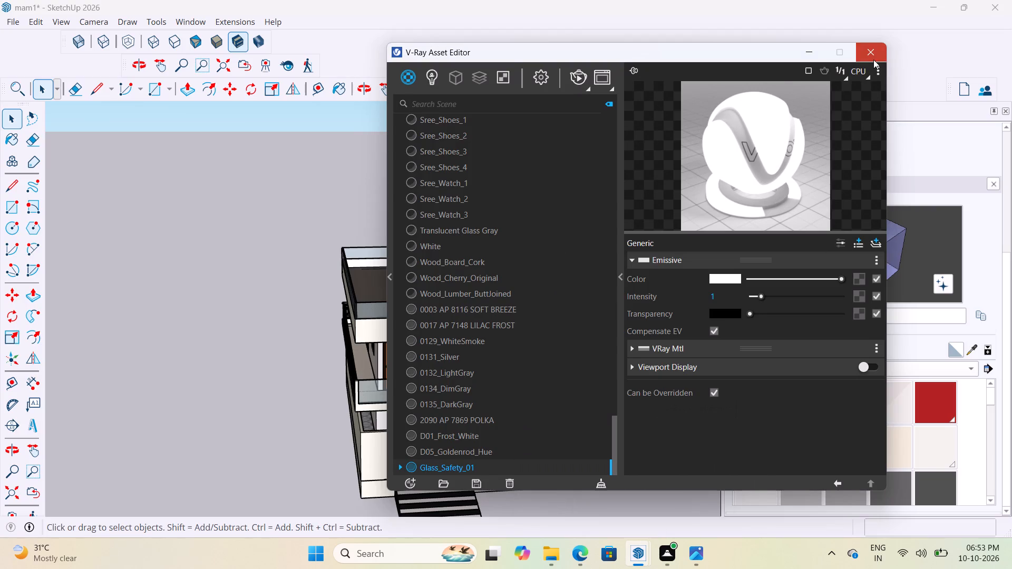
left_click(873, 60)
scroll(470, 301, "up", 3)
middle_click_drag(558, 295, 500, 266)
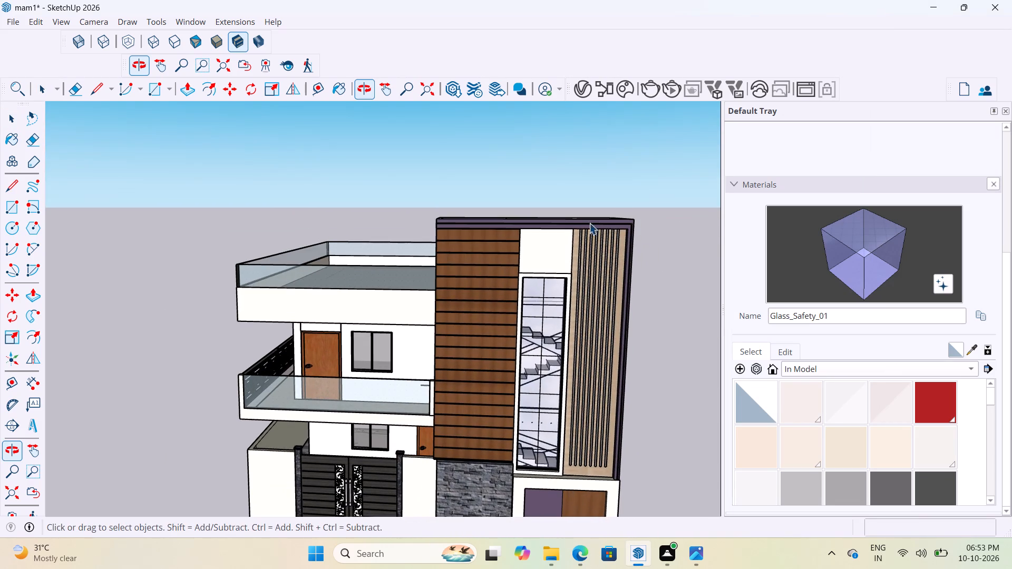
left_click(630, 168)
scroll(414, 279, "up", 3)
middle_click_drag(414, 279, 554, 292)
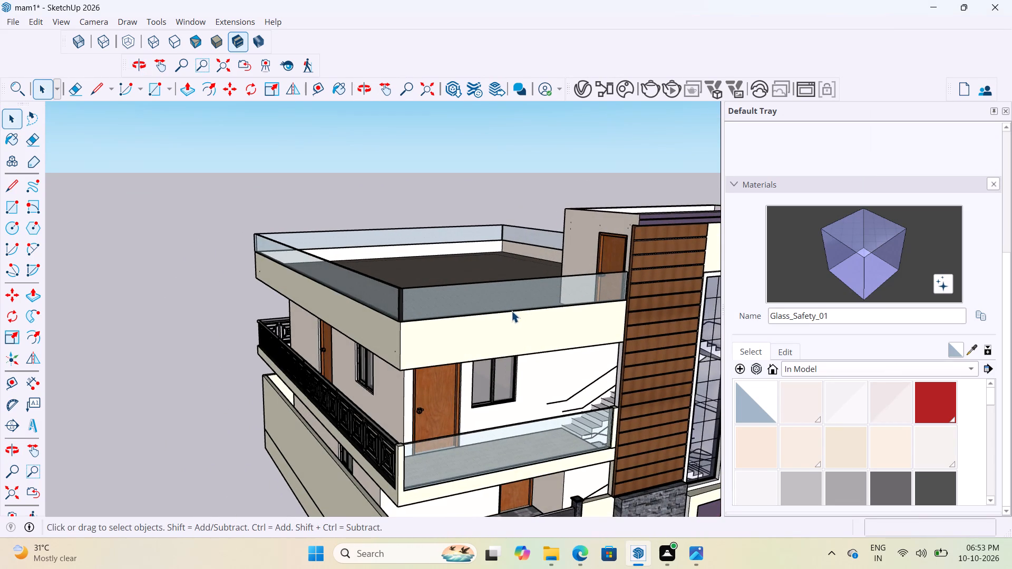
scroll(425, 293, "up", 3)
middle_click_drag(449, 296, 354, 300)
scroll(326, 299, "up", 1)
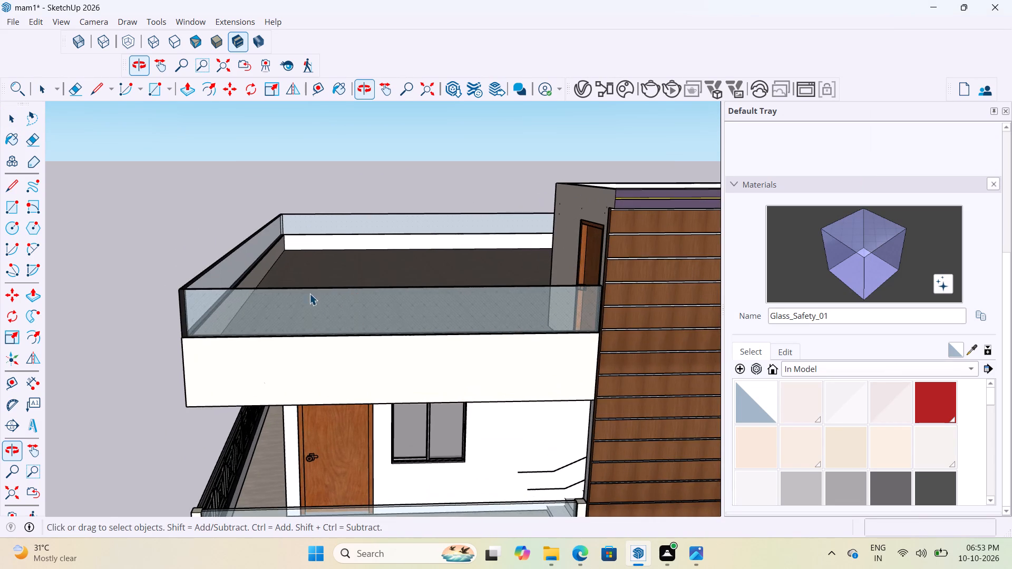
scroll(309, 288, "down", 7)
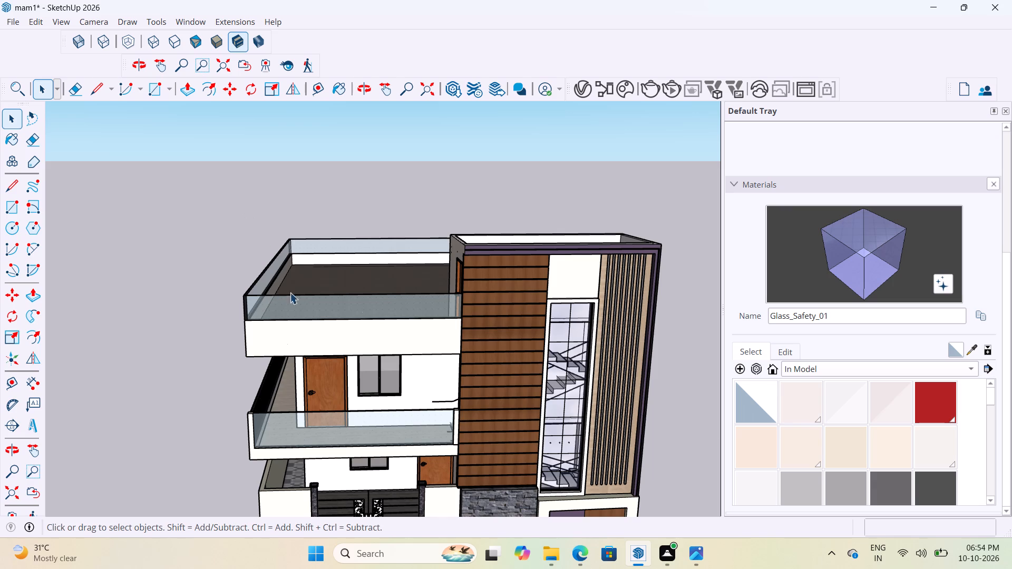
scroll(386, 293, "up", 8)
scroll(474, 309, "down", 3)
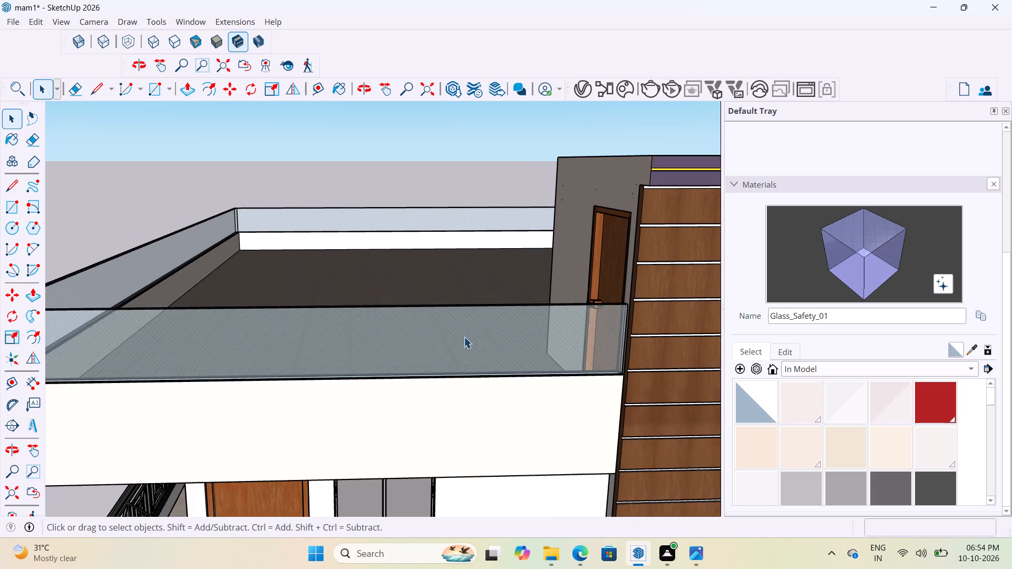
scroll(464, 337, "up", 2)
scroll(433, 339, "down", 9)
Run a test render of the house front, inspect the terrace and balcony railings closely, and minimise the render window.
left_click(432, 339)
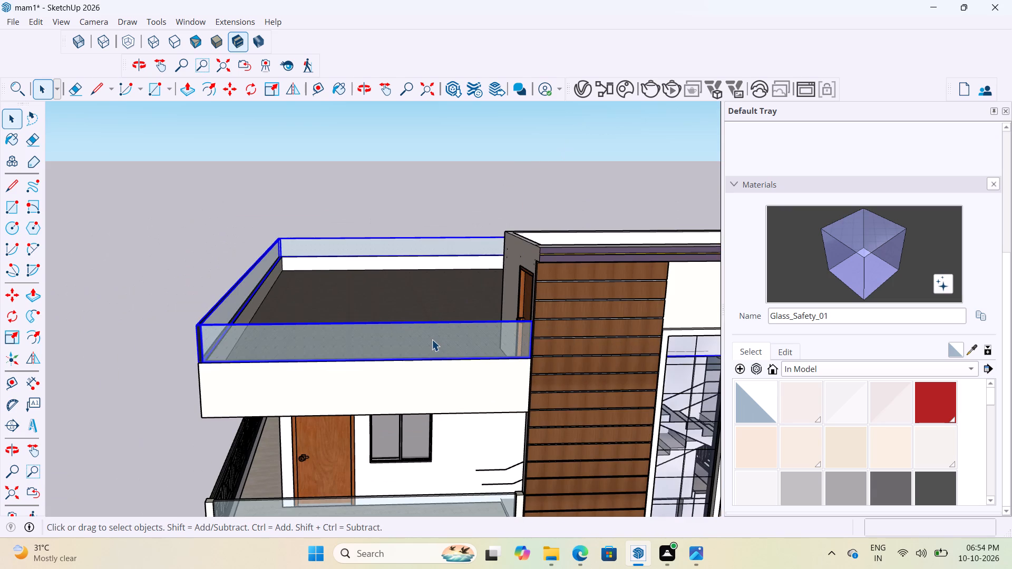
scroll(355, 289, "down", 5)
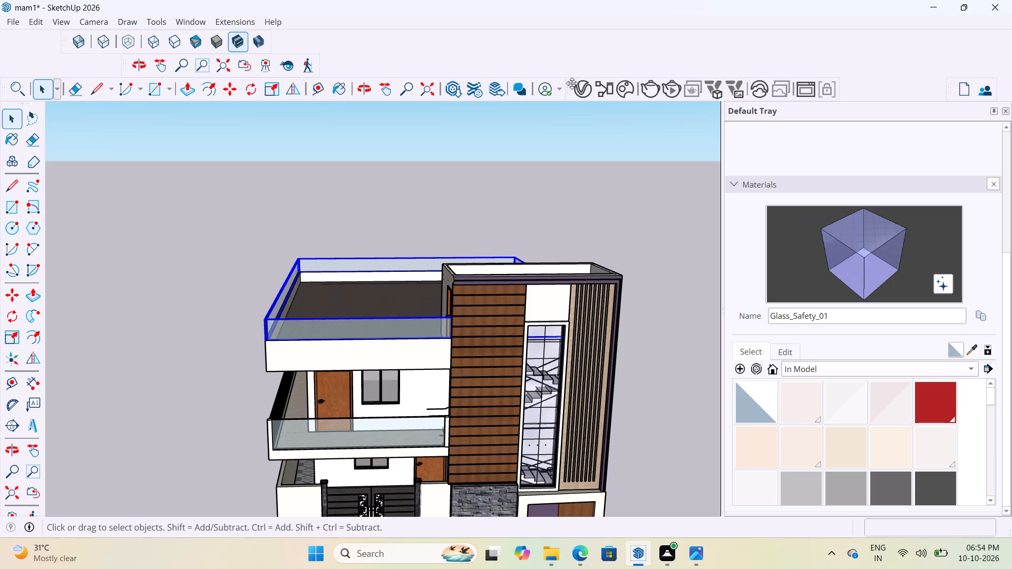
left_click(589, 95)
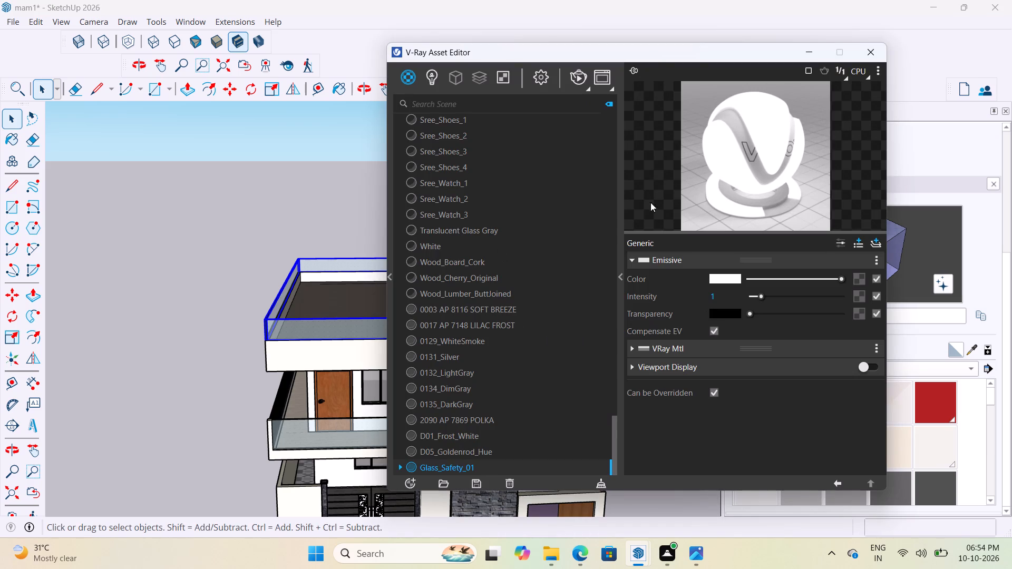
left_click(578, 80)
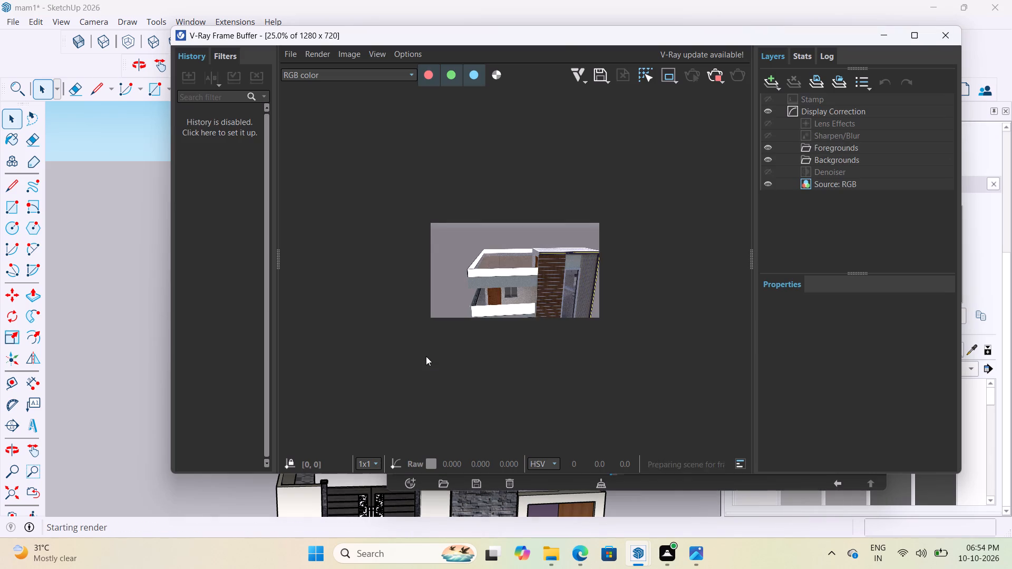
scroll(486, 298, "up", 3)
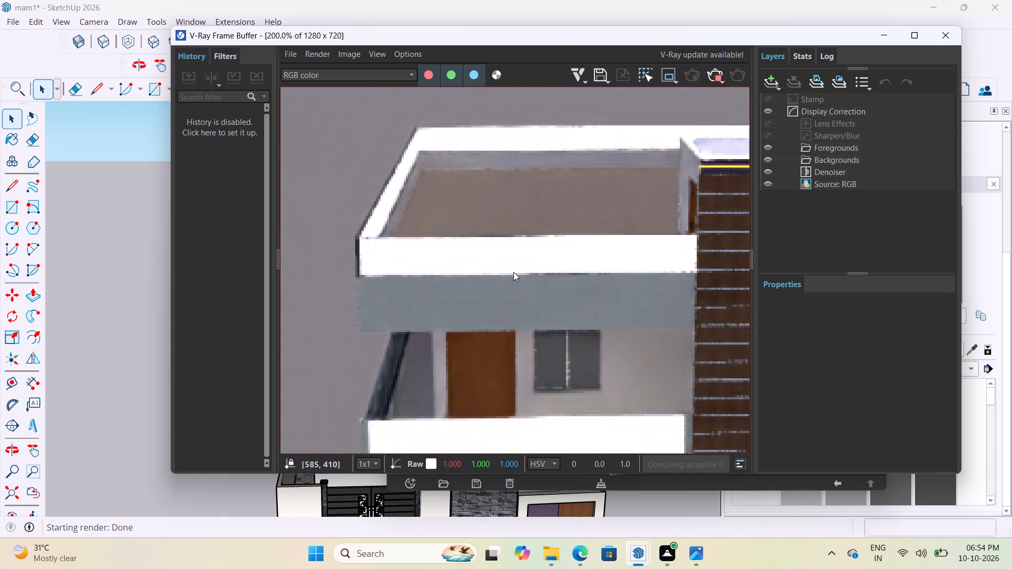
scroll(502, 255, "down", 1)
scroll(500, 395, "up", 2)
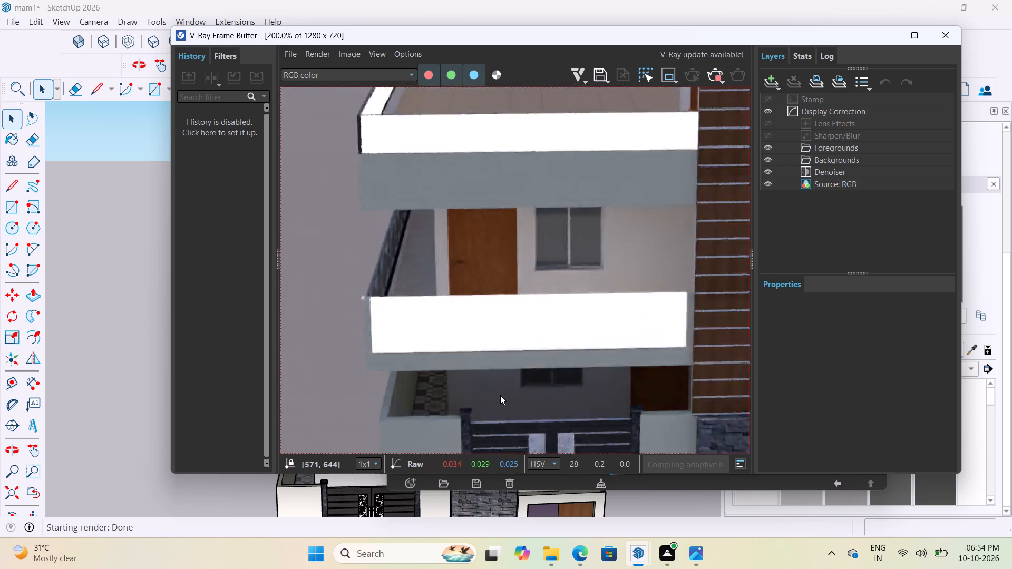
scroll(491, 368, "down", 2)
scroll(492, 352, "up", 1)
scroll(441, 313, "down", 2)
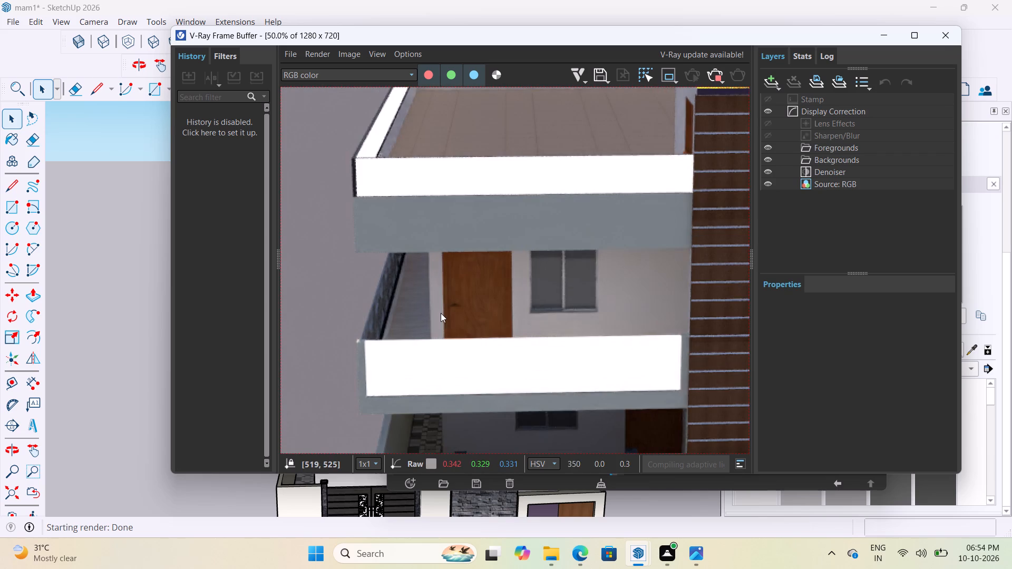
scroll(507, 296, "up", 3)
scroll(503, 288, "down", 3)
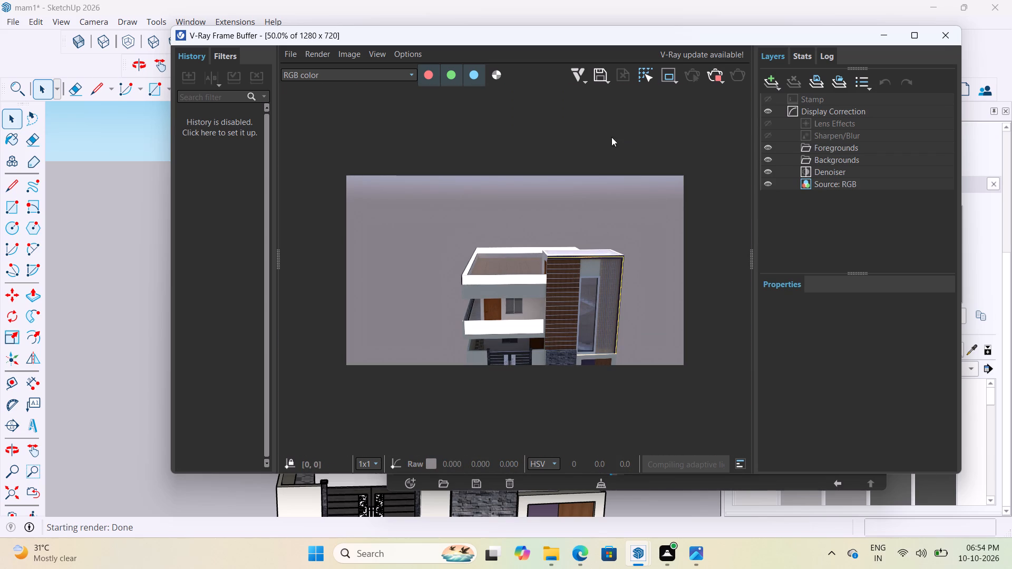
left_click(780, 80)
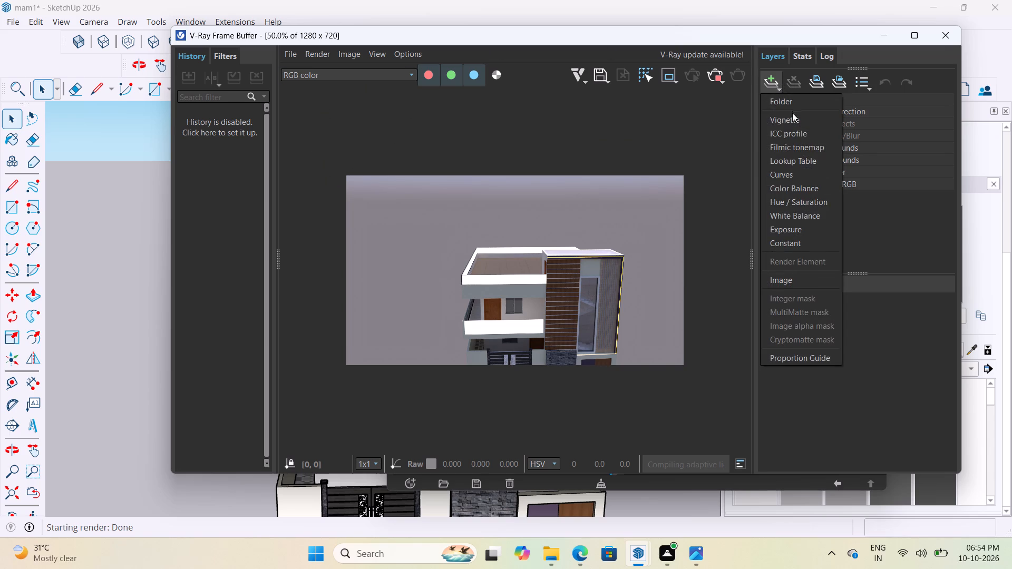
left_click(868, 222)
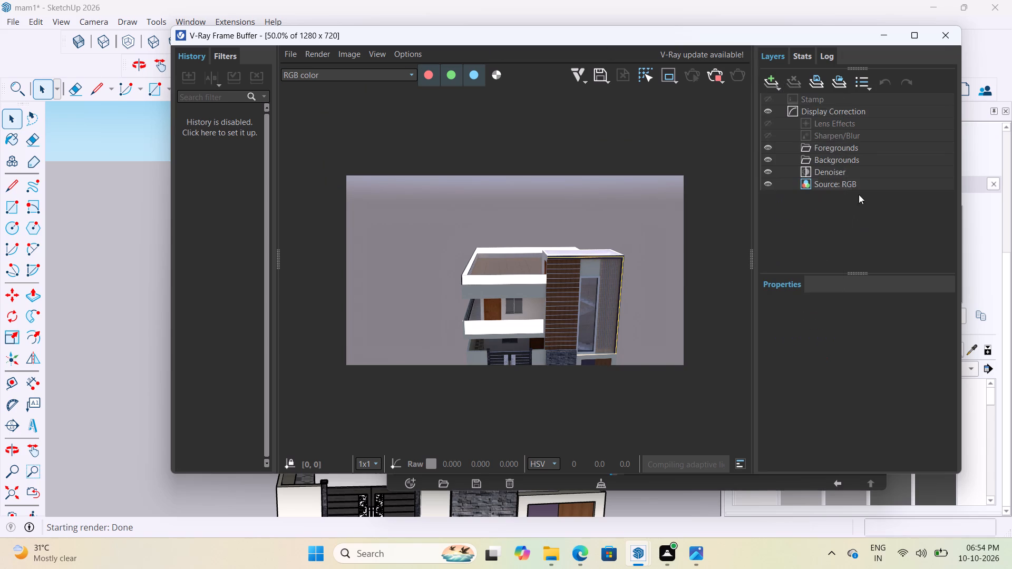
left_click(892, 30)
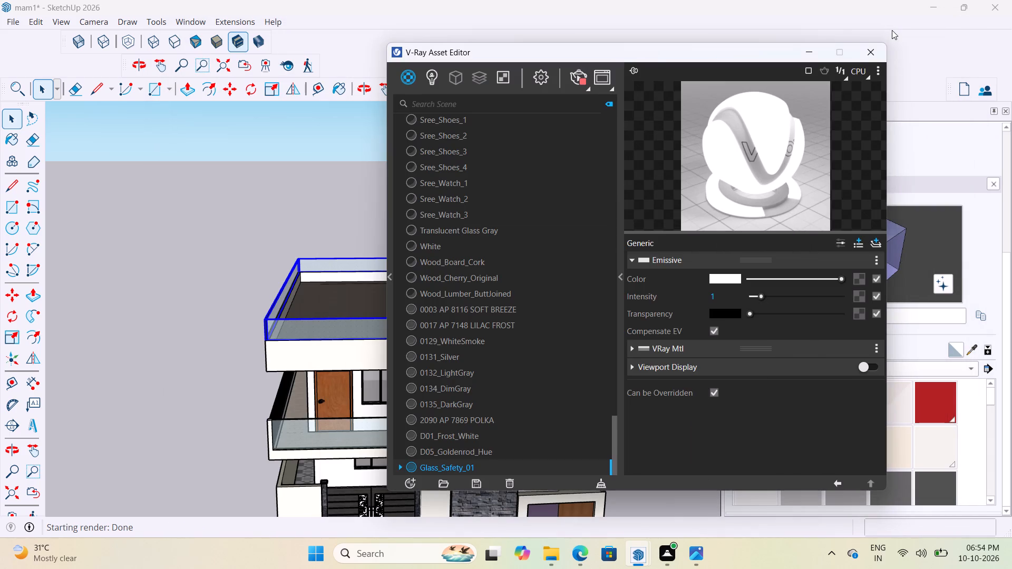
Delete the Glass_Safety_01 material from the scene's V-Ray materials and minimise the asset editor.
scroll(507, 216, "down", 2)
scroll(463, 443, "down", 1)
right_click(459, 465)
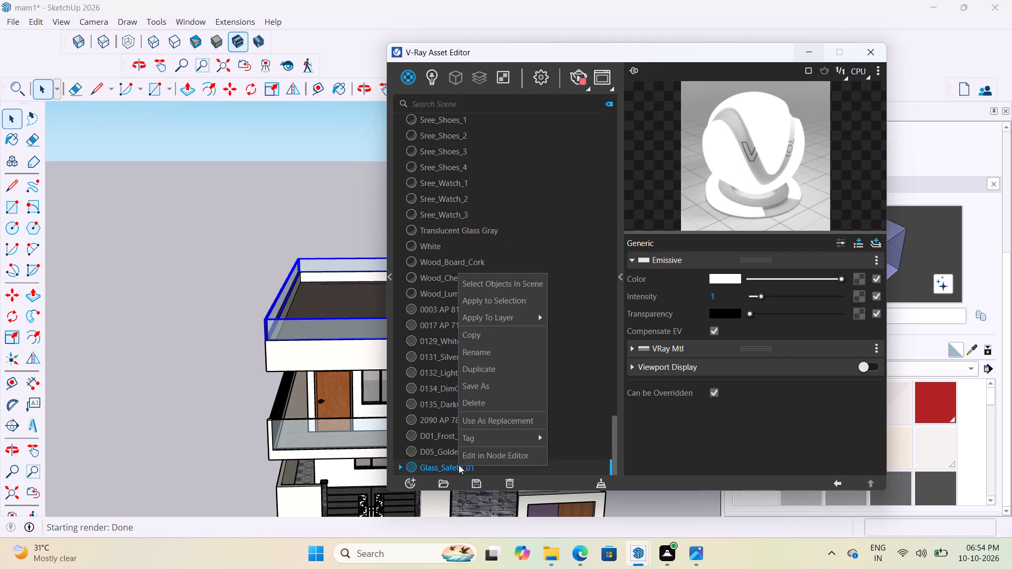
left_click(488, 397)
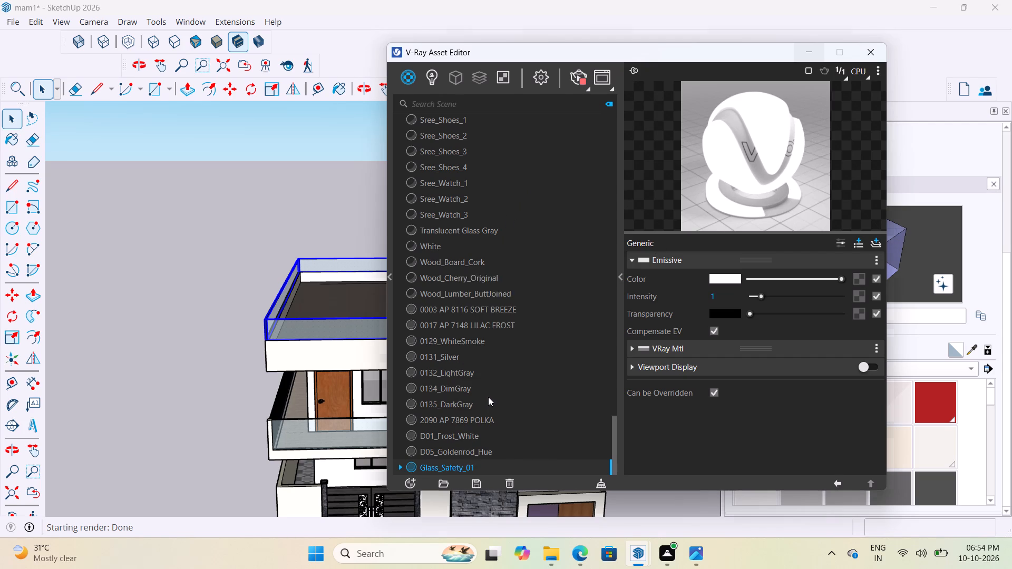
left_click(537, 276)
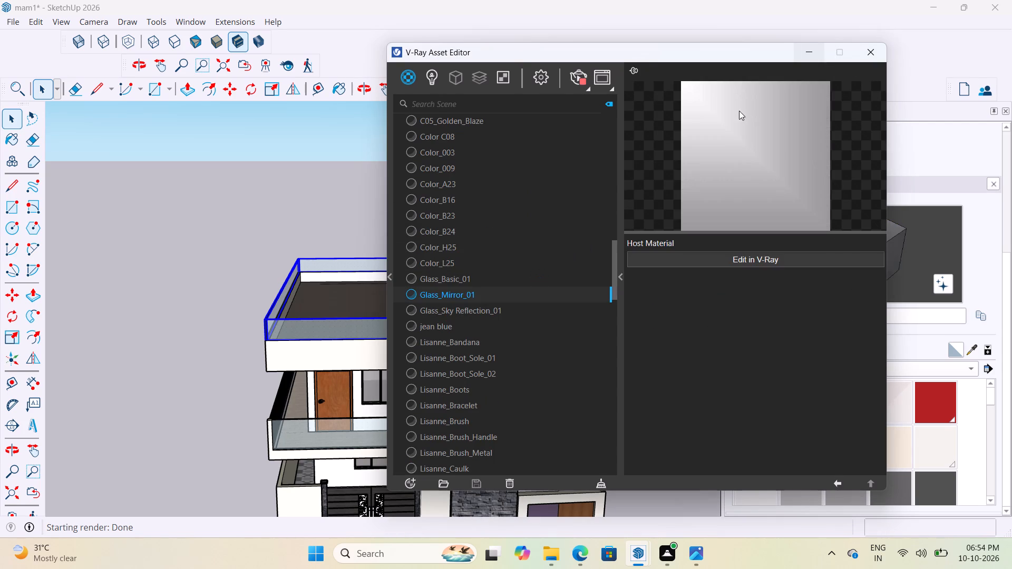
left_click(809, 46)
left_click(599, 210)
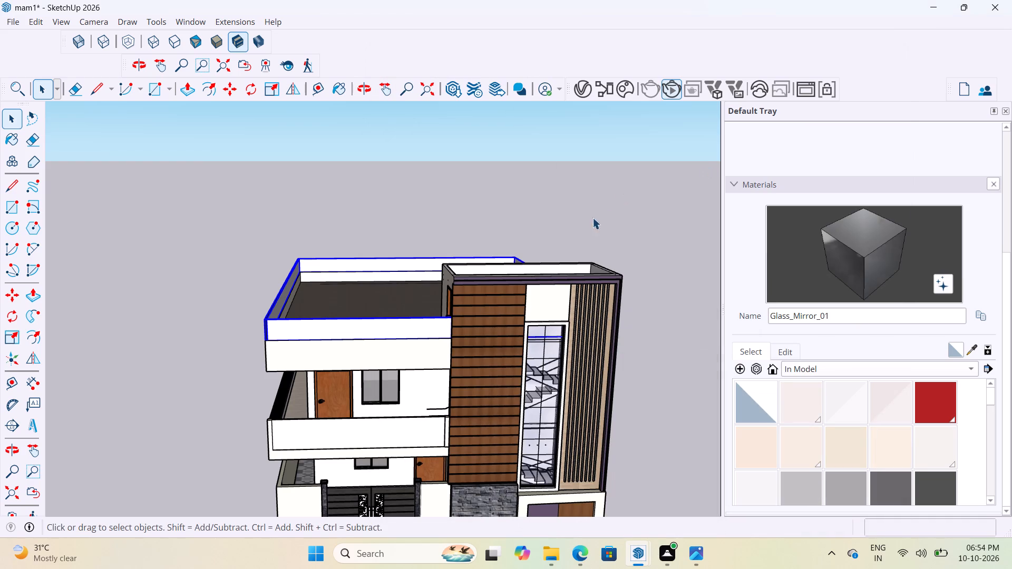
Paint the terrace railing group with Glass_Safety_01 from the Glass material collection and clear the selection.
middle_click_drag(370, 342, 452, 269)
scroll(452, 269, "down", 1)
scroll(404, 269, "up", 7)
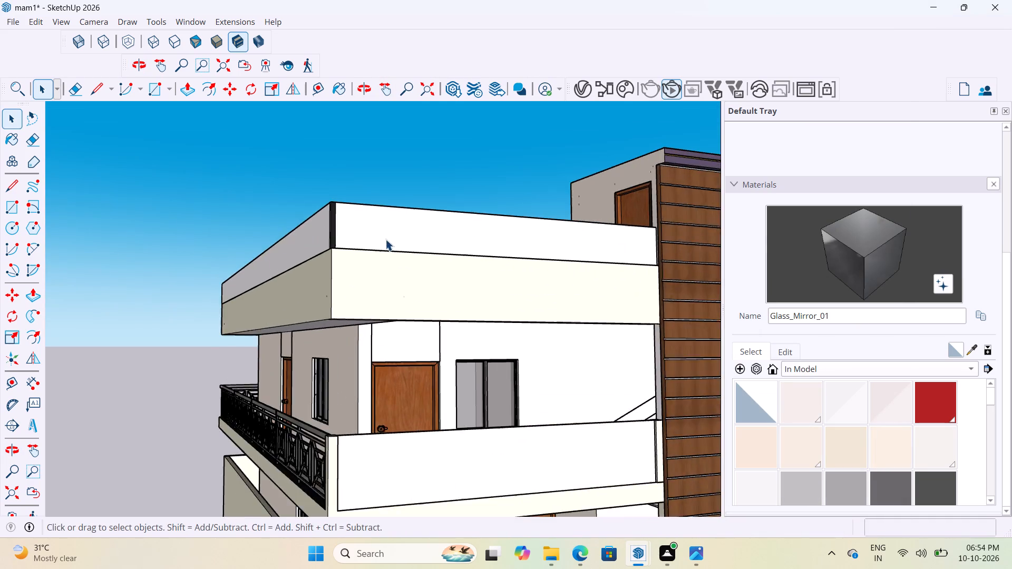
scroll(385, 239, "up", 4)
middle_click_drag(384, 239, 314, 338)
left_click(313, 327)
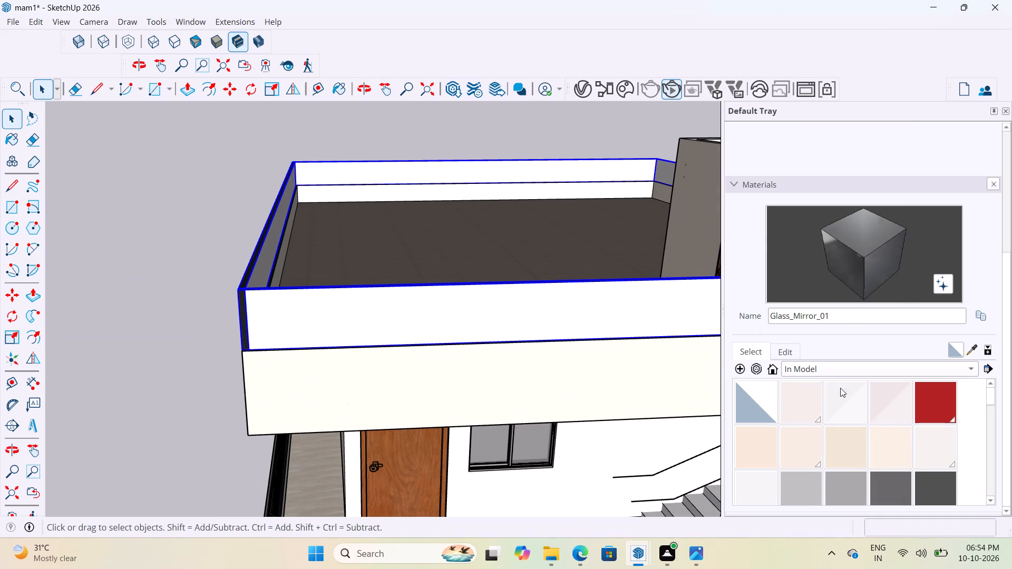
left_click(865, 362)
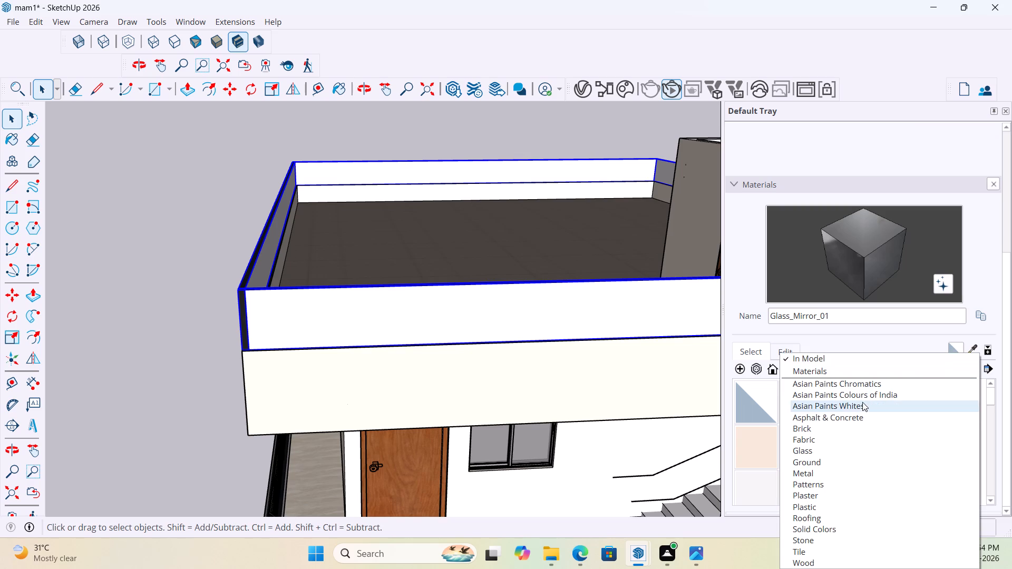
left_click(852, 447)
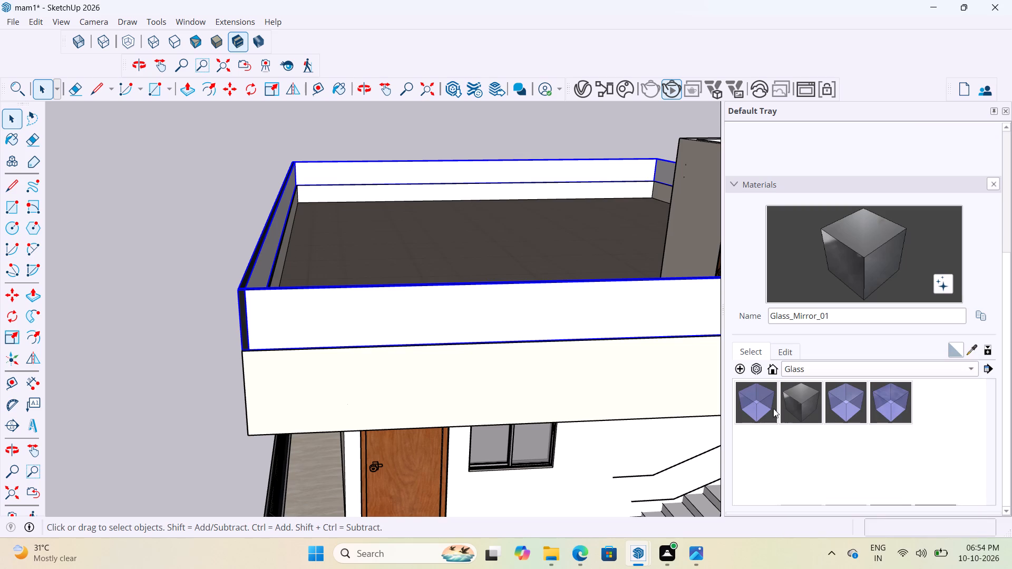
left_click(766, 404)
left_click(846, 394)
middle_click_drag(576, 317, 575, 261)
left_click(534, 259)
middle_click_drag(499, 199, 512, 228)
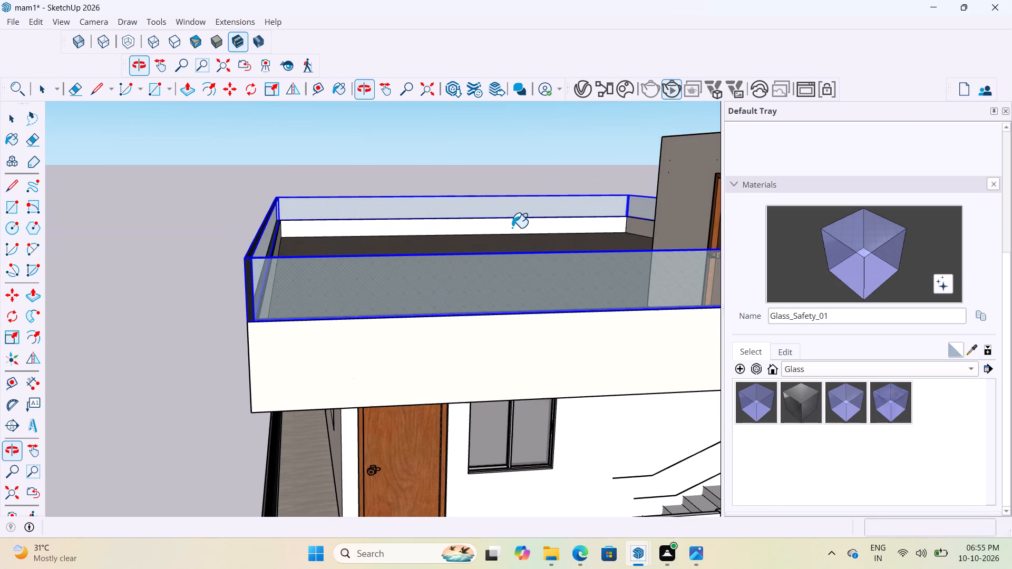
key("space")
left_click(485, 157)
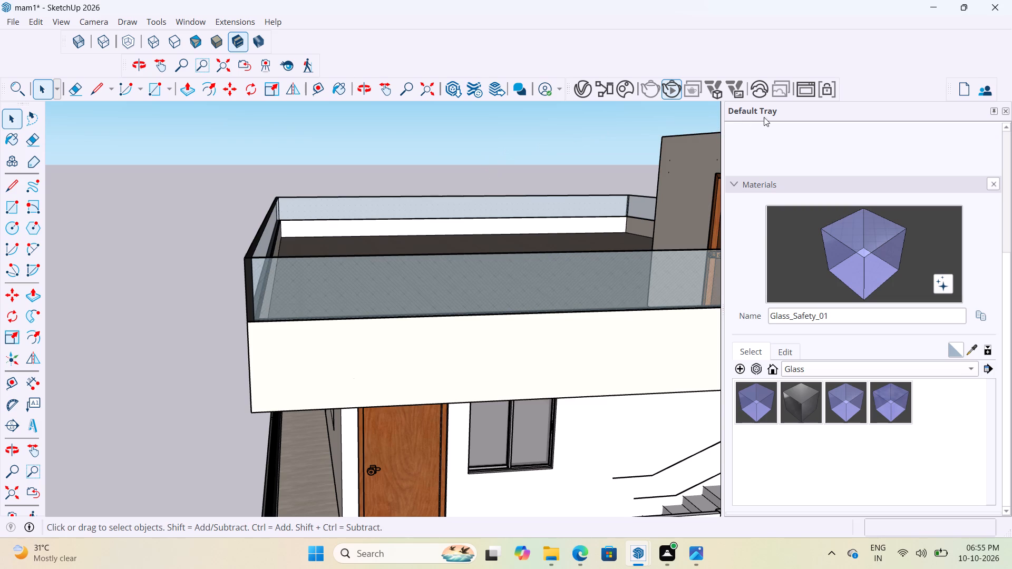
Stop the running render, run a new test render to inspect the terrace railing, and close the asset editor.
left_click(587, 91)
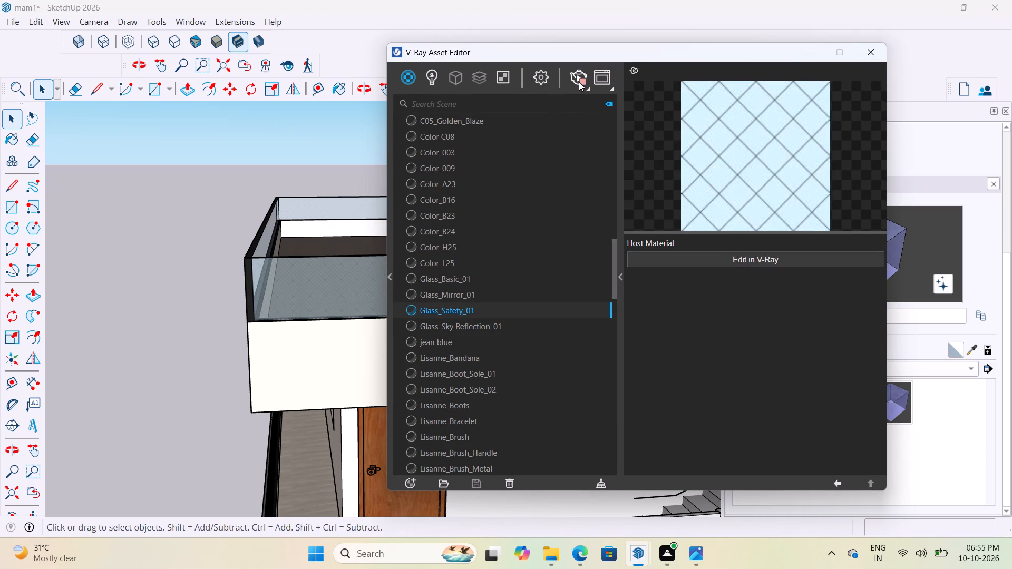
left_click(313, 158)
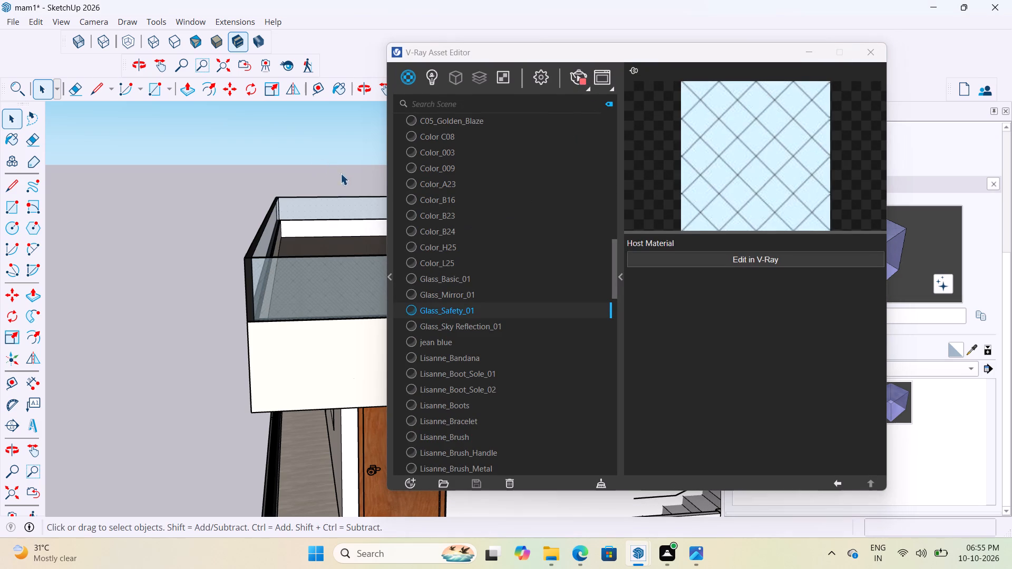
left_click(575, 78)
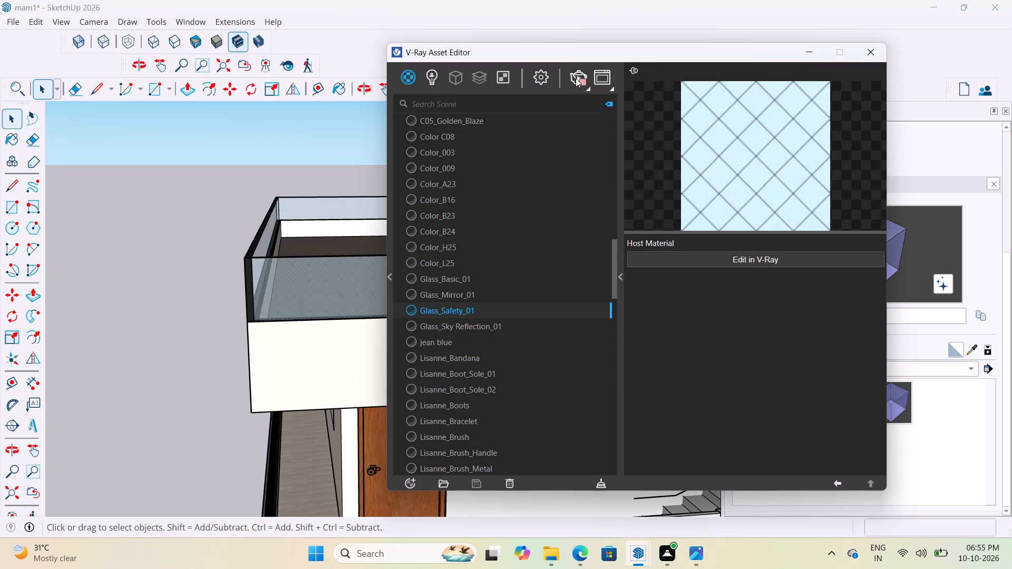
scroll(568, 224, "up", 10)
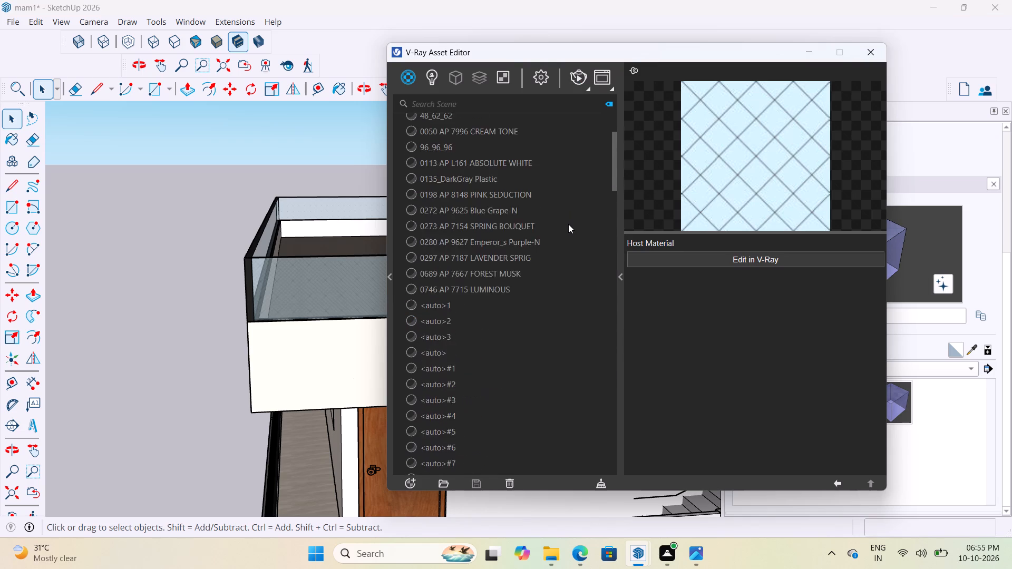
scroll(568, 224, "up", 11)
left_click(577, 75)
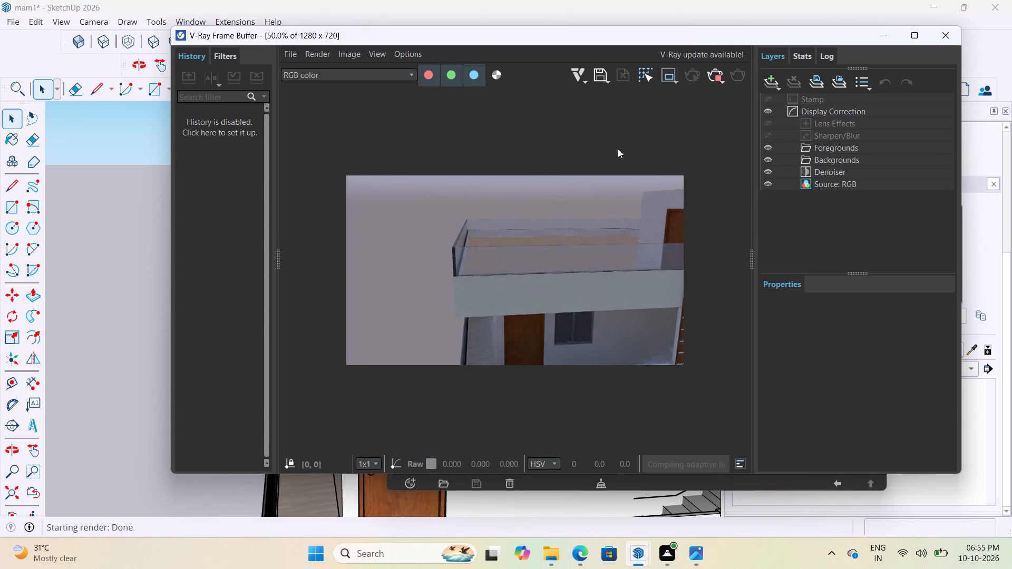
scroll(444, 239, "down", 2)
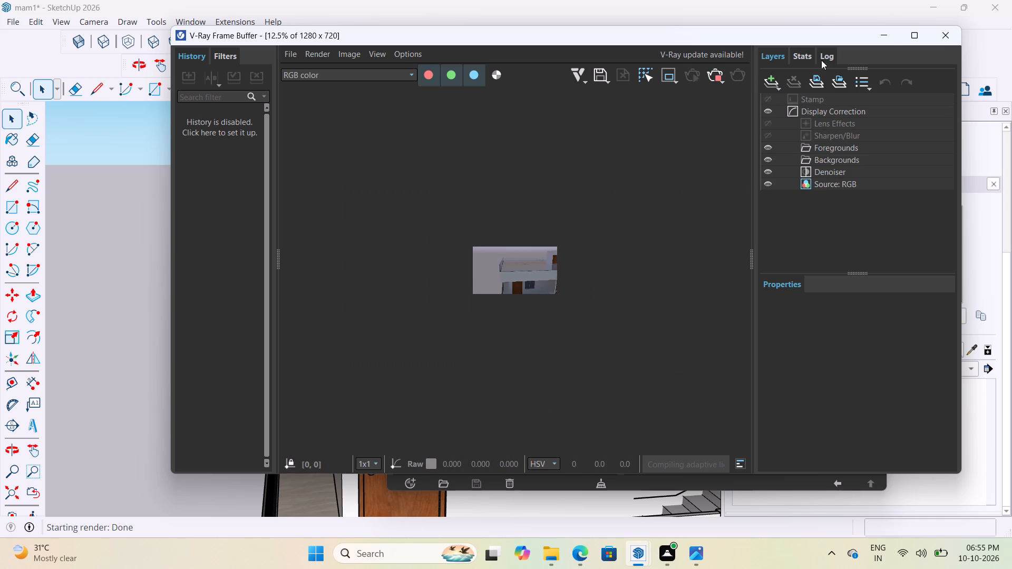
left_click(881, 38)
scroll(562, 280, "down", 4)
scroll(384, 319, "down", 5)
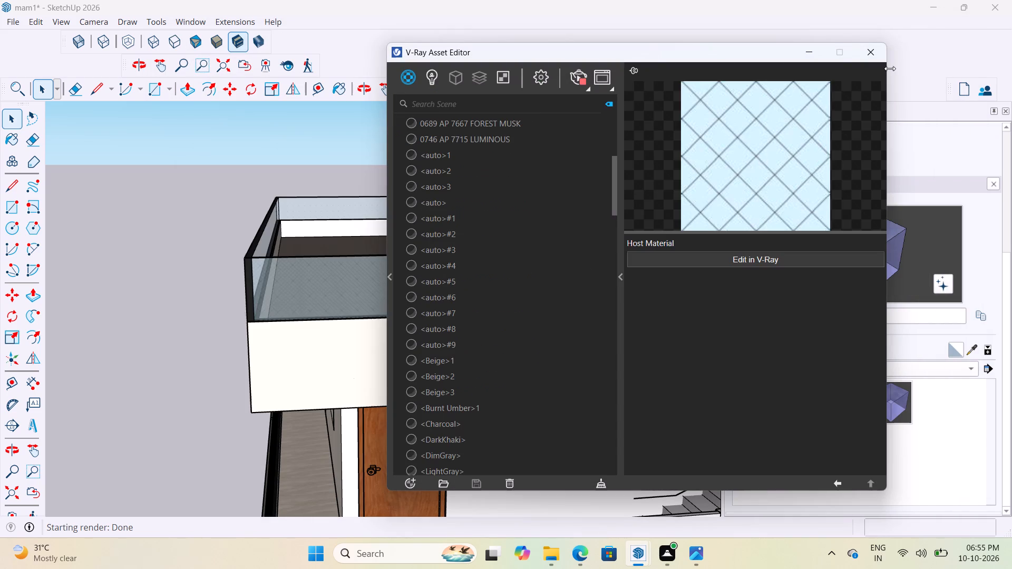
left_click(876, 57)
key("space")
left_click(203, 252)
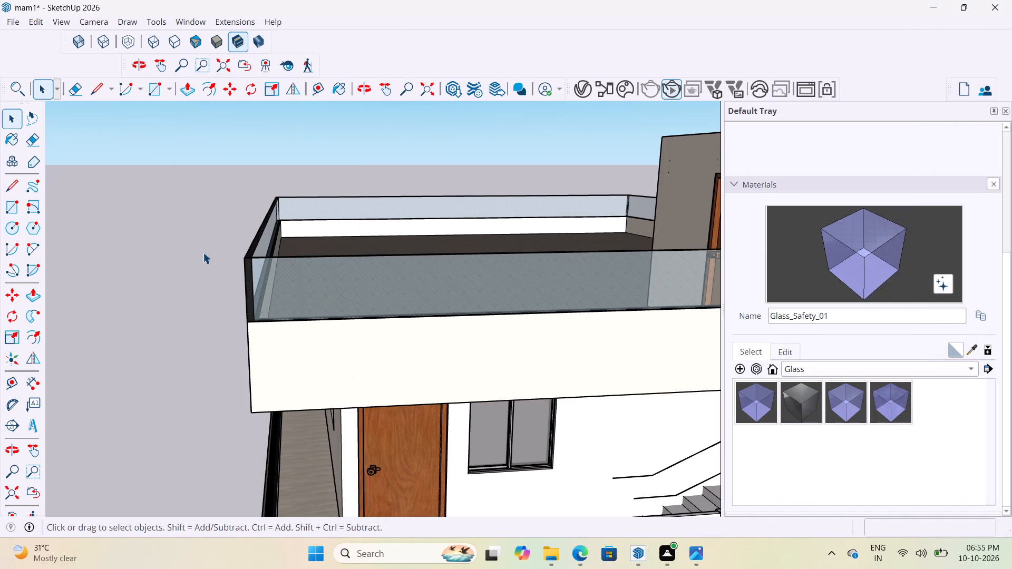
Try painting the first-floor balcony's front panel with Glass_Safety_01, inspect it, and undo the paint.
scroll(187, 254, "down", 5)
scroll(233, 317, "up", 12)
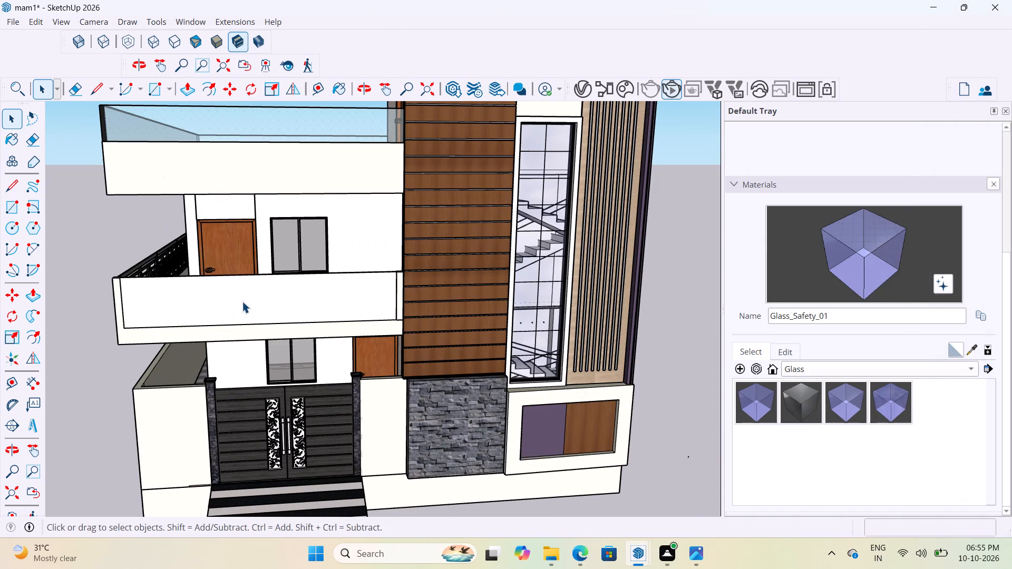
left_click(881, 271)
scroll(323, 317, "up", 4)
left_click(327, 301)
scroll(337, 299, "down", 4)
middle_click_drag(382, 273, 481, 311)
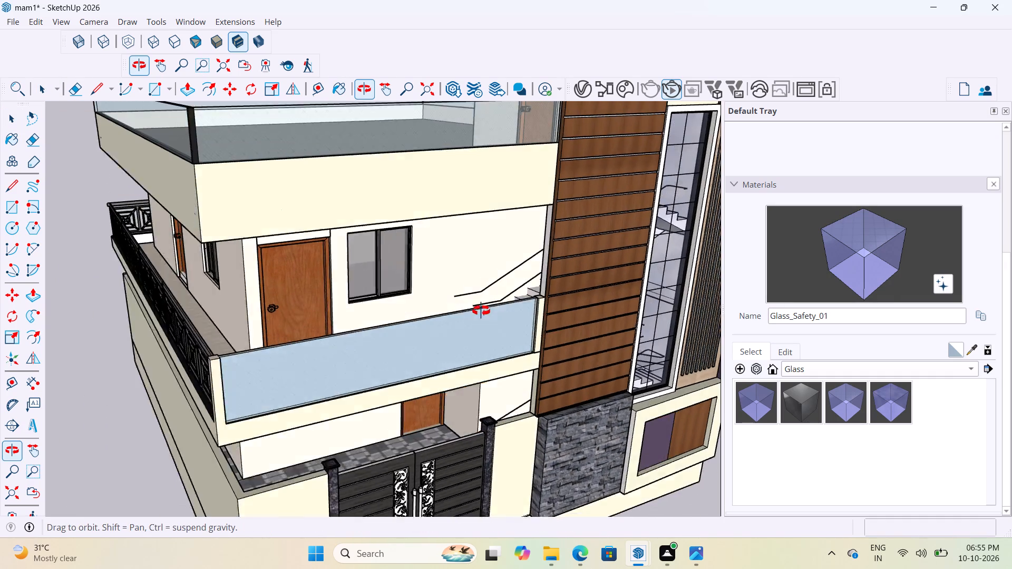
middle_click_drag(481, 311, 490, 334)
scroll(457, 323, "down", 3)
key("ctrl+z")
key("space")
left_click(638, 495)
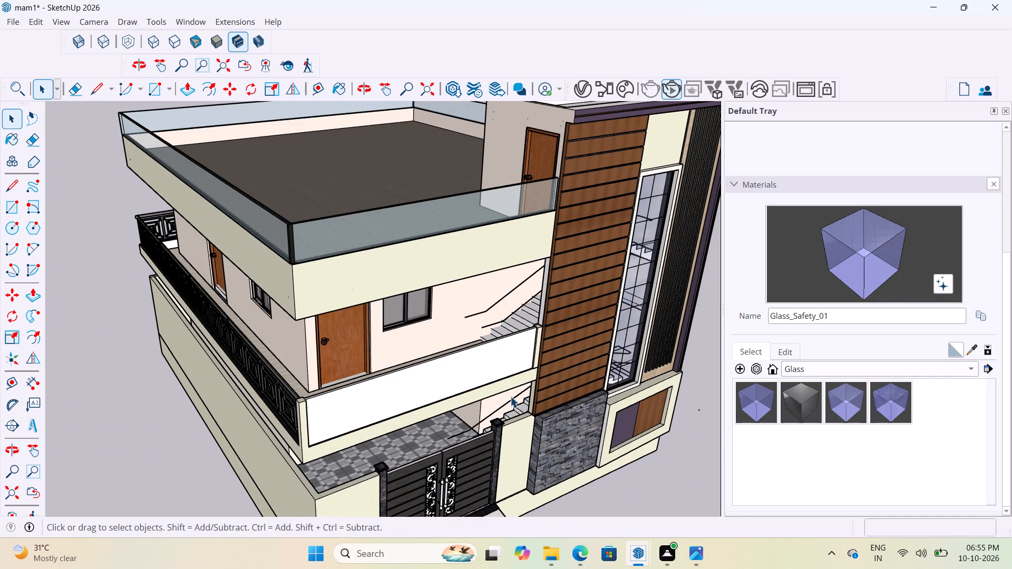
Sample the terrace railing's glass, paint the first-floor balcony's front panel face with Glass_Safety_01, and clear the selection.
double_click(465, 367)
double_click(478, 376)
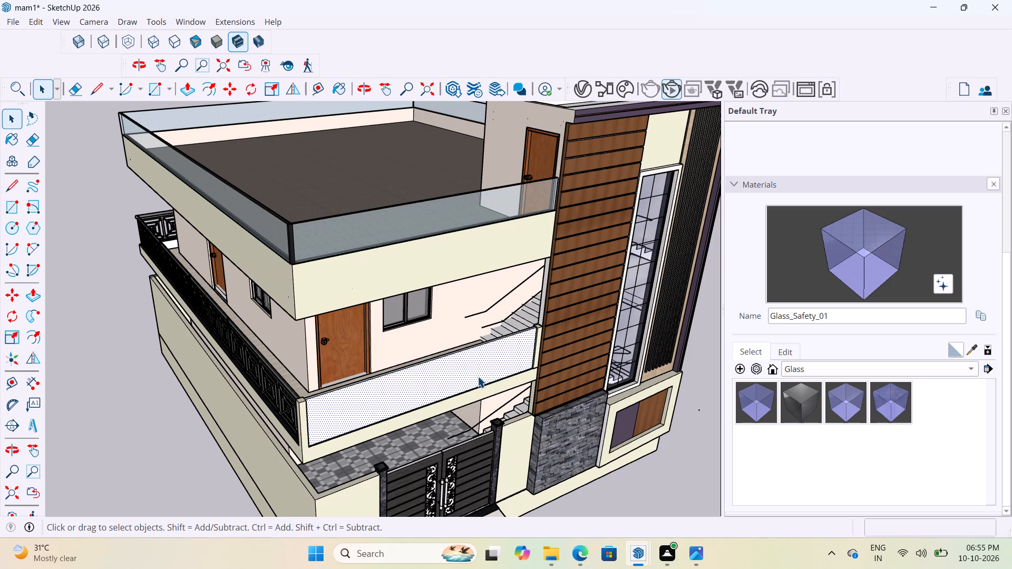
left_click(879, 253)
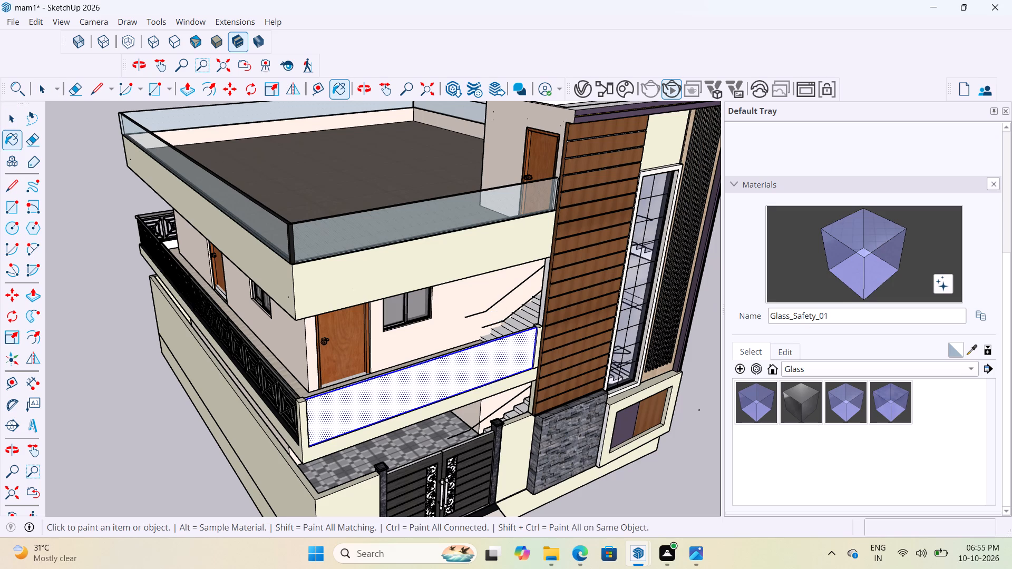
left_click(972, 347)
left_click(408, 231)
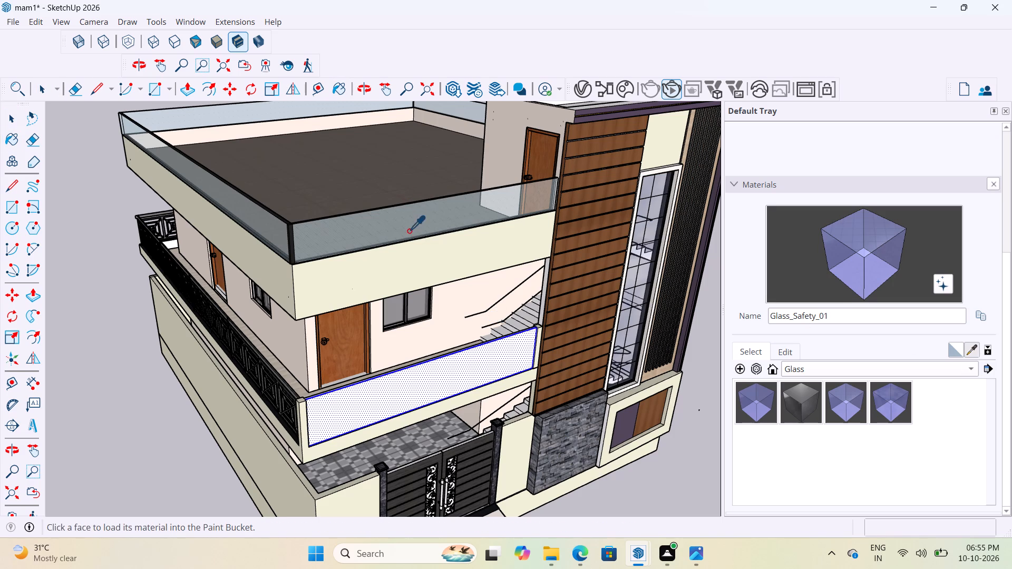
left_click(438, 383)
scroll(464, 384, "up", 3)
scroll(445, 353, "down", 6)
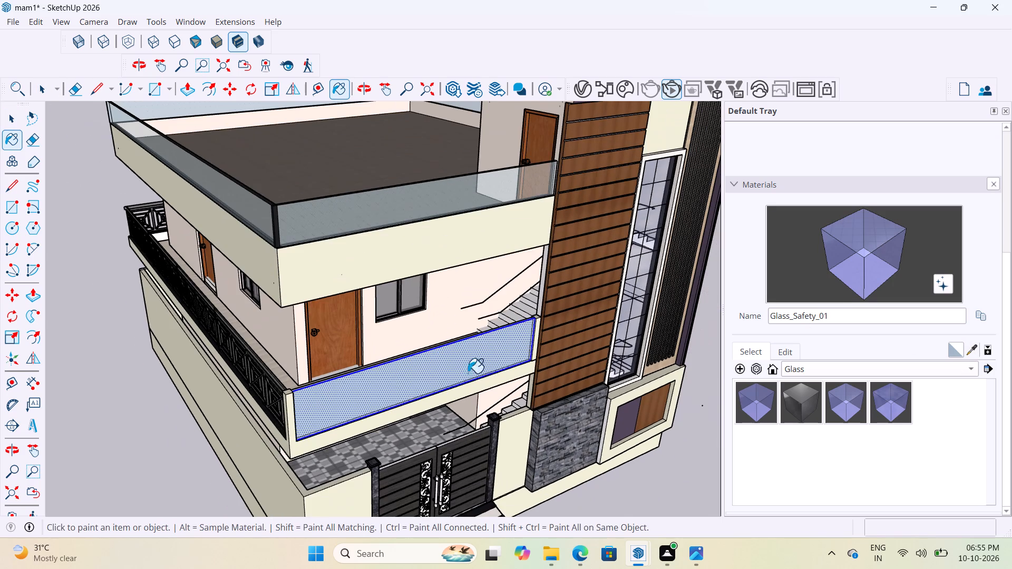
key("space")
left_click(657, 473)
Examine the painted balcony front panel from outside and check which geometry is connected to it.
scroll(471, 407, "up", 4)
scroll(450, 344, "down", 4)
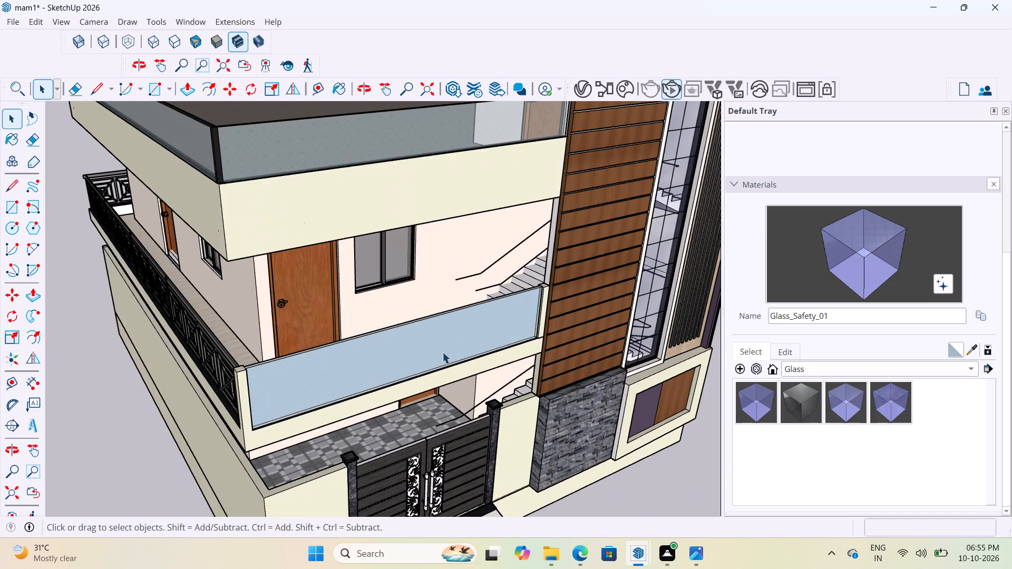
middle_click_drag(439, 321, 391, 296)
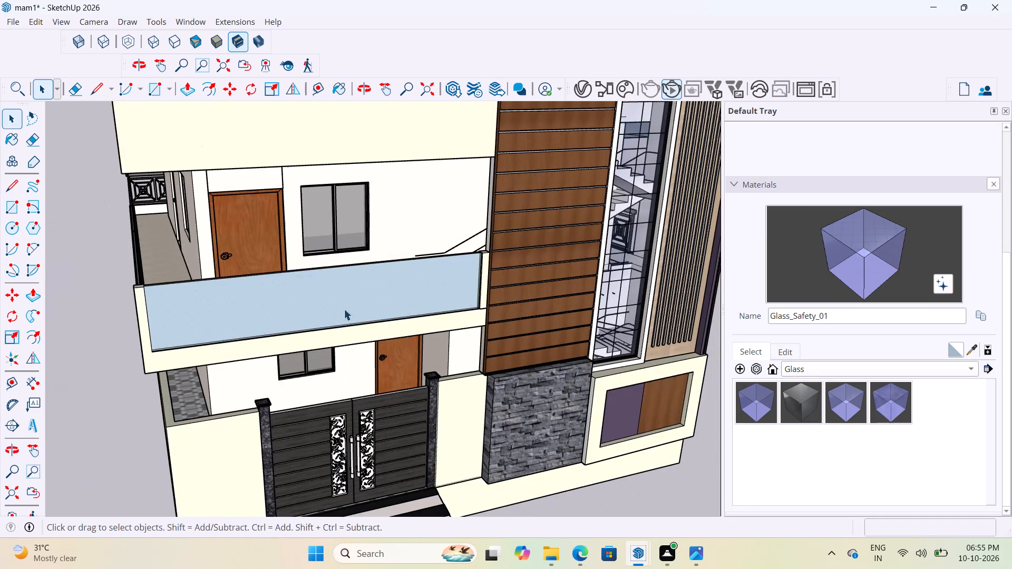
triple_click(344, 309)
double_click(344, 309)
scroll(402, 308, "down", 4)
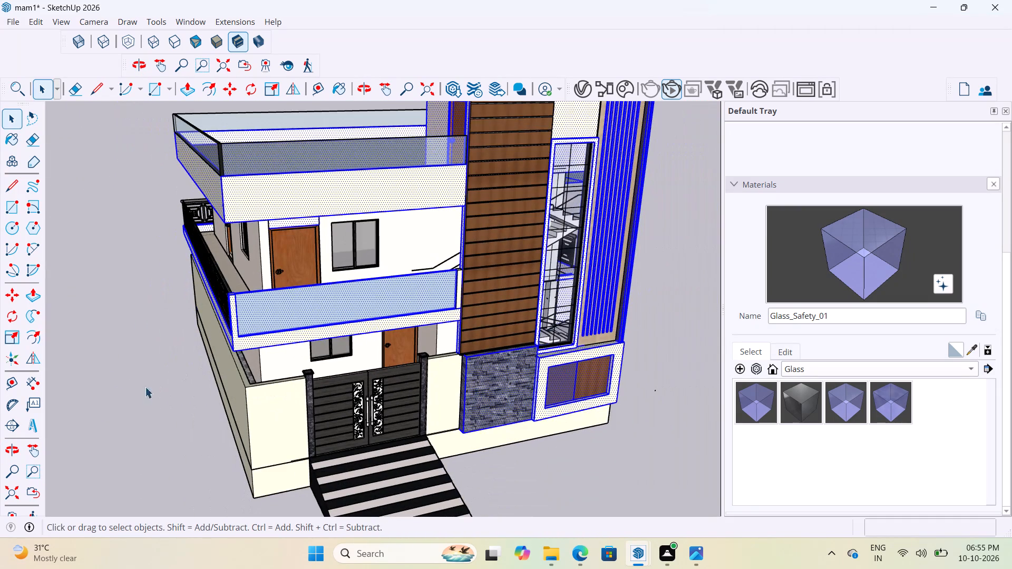
left_click(139, 399)
scroll(270, 308, "up", 3)
triple_click(316, 319)
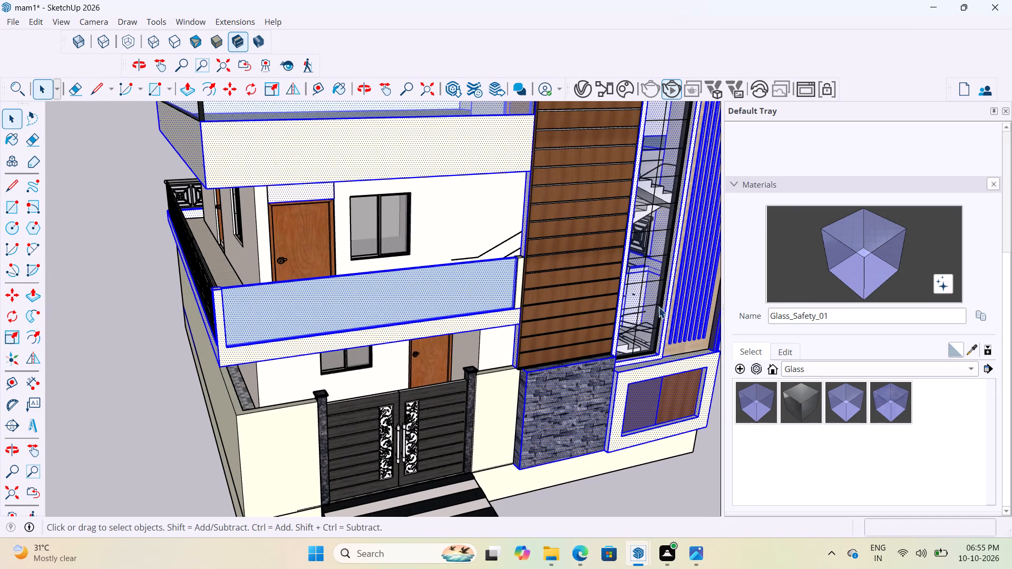
scroll(597, 297, "down", 4)
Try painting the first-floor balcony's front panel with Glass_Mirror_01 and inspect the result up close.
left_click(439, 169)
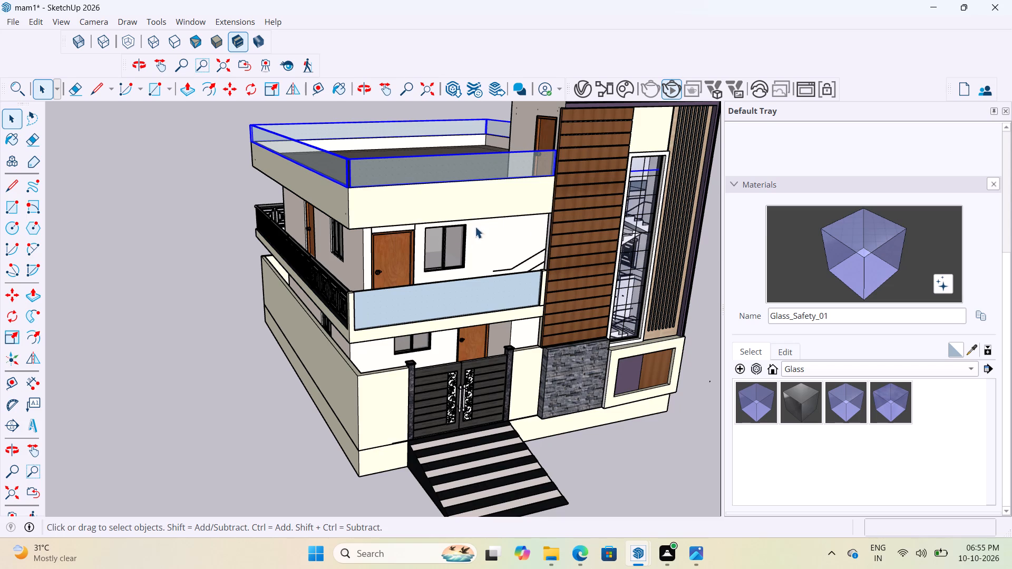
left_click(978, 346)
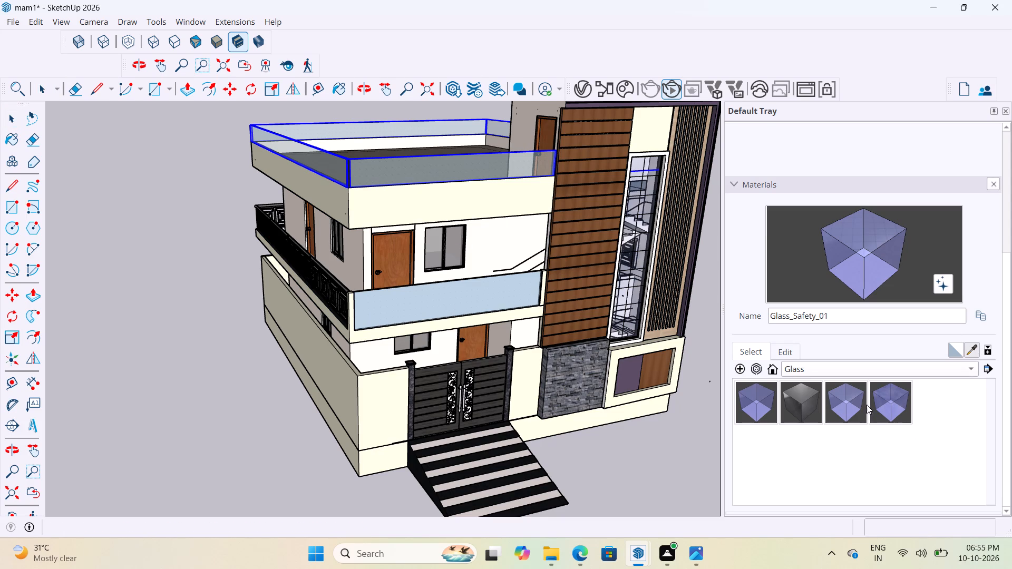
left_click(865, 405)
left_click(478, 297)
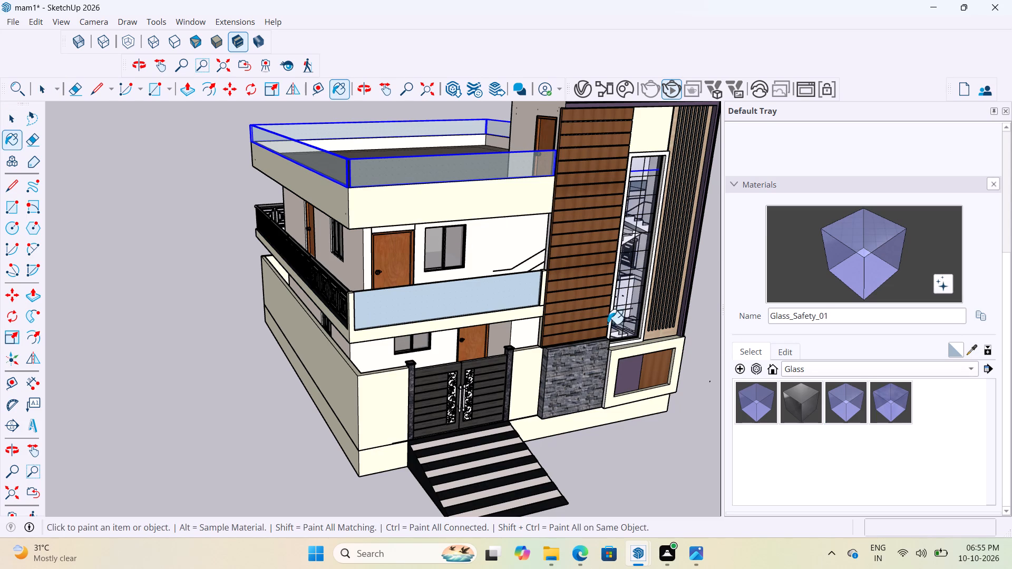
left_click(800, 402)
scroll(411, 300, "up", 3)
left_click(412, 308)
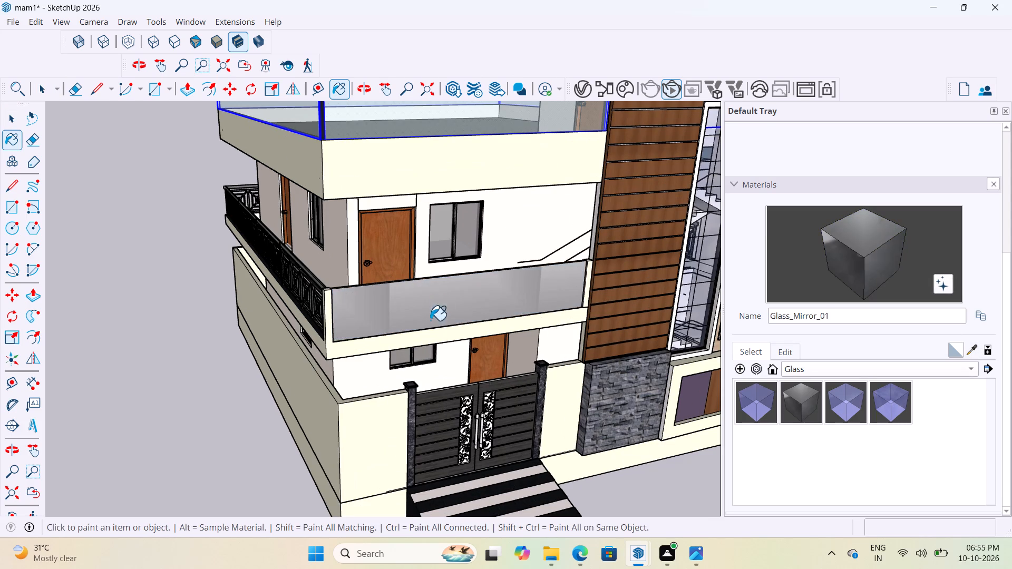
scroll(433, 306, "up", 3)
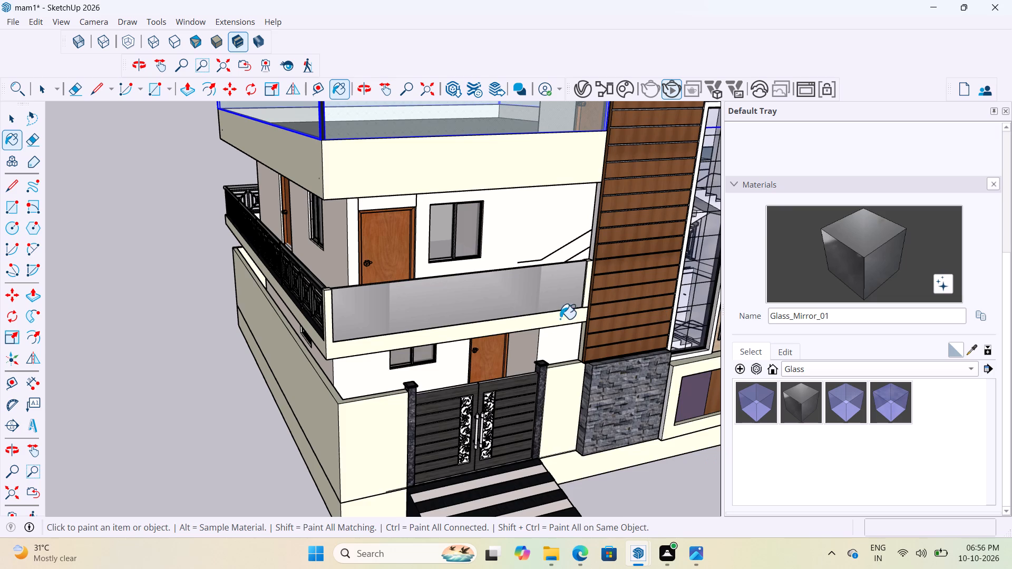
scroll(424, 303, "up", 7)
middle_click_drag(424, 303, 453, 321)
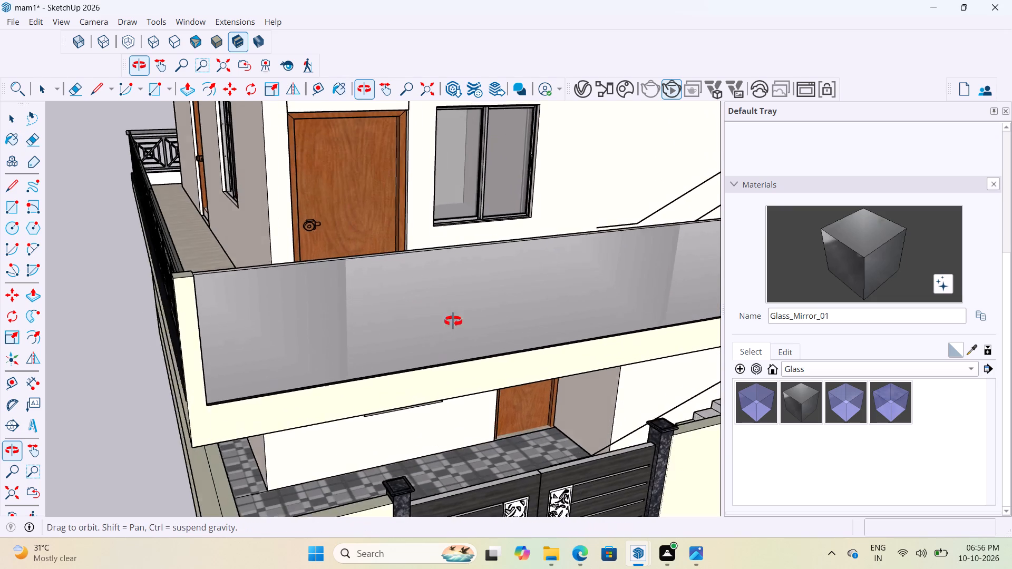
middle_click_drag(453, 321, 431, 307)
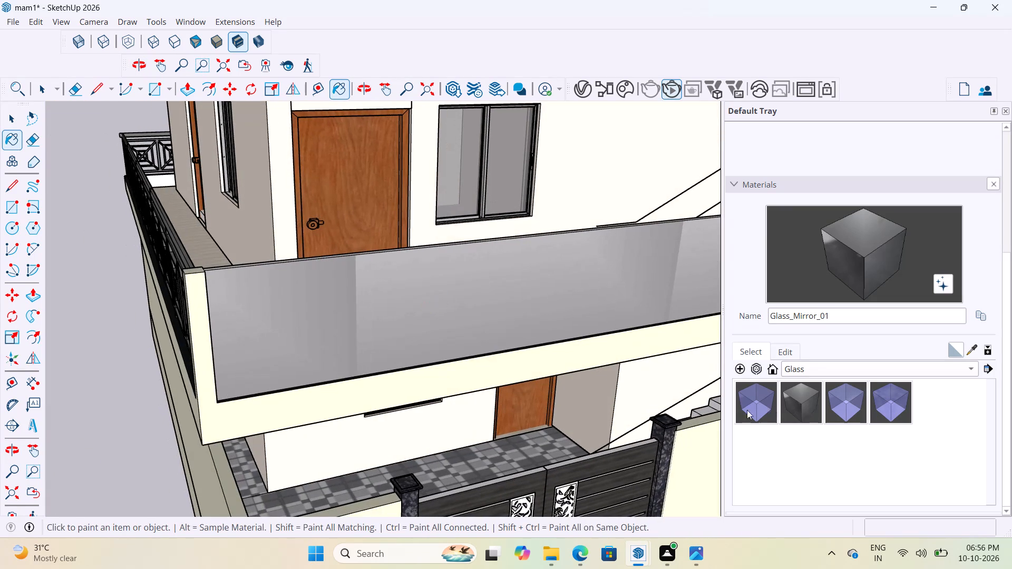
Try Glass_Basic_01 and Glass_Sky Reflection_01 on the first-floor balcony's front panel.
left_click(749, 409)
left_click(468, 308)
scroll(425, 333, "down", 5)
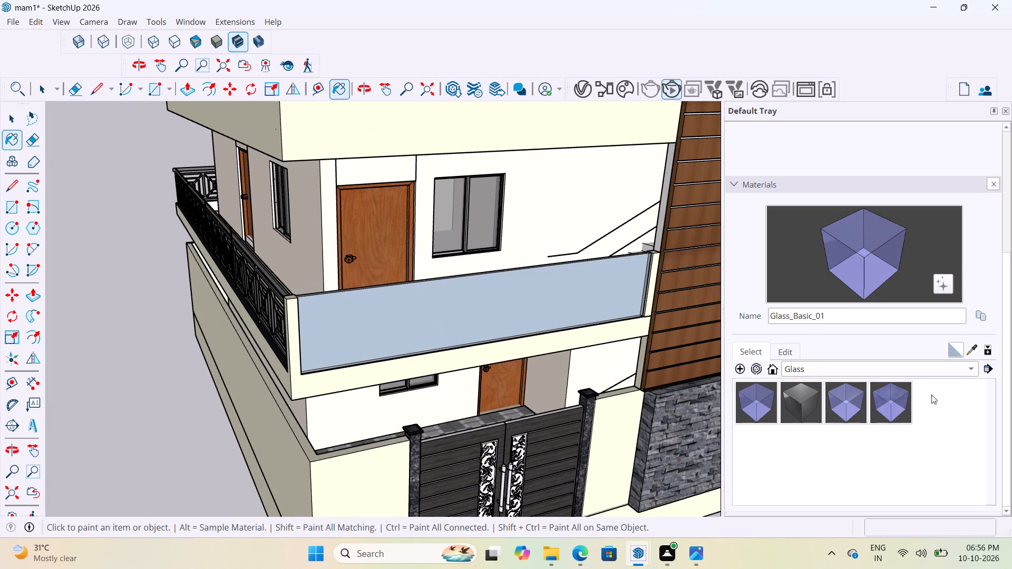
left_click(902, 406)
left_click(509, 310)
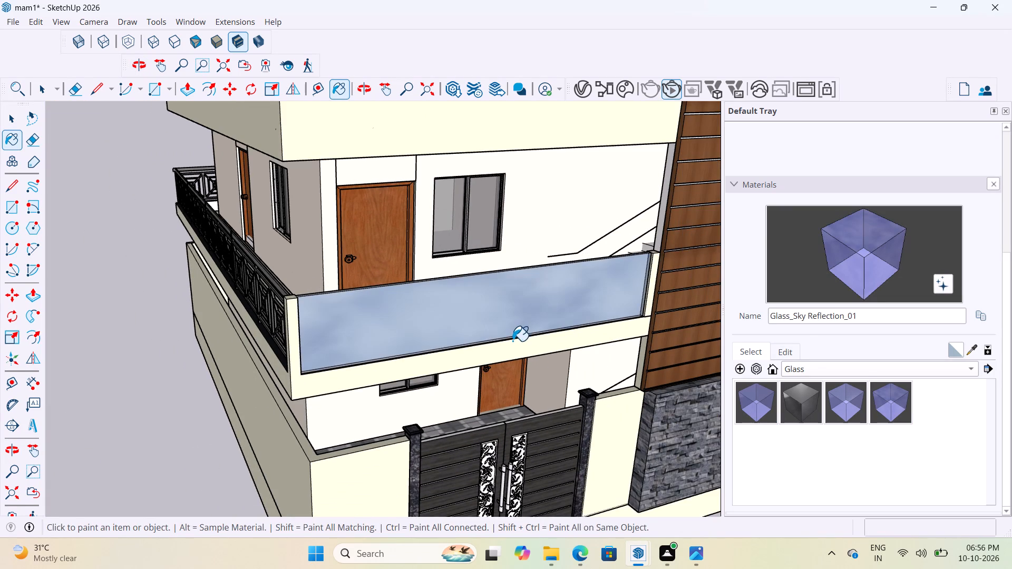
Repaint the first-floor balcony's front panel with Glass_Safety_01 and compare its transparency with the terrace railing.
left_click(846, 404)
left_click(509, 309)
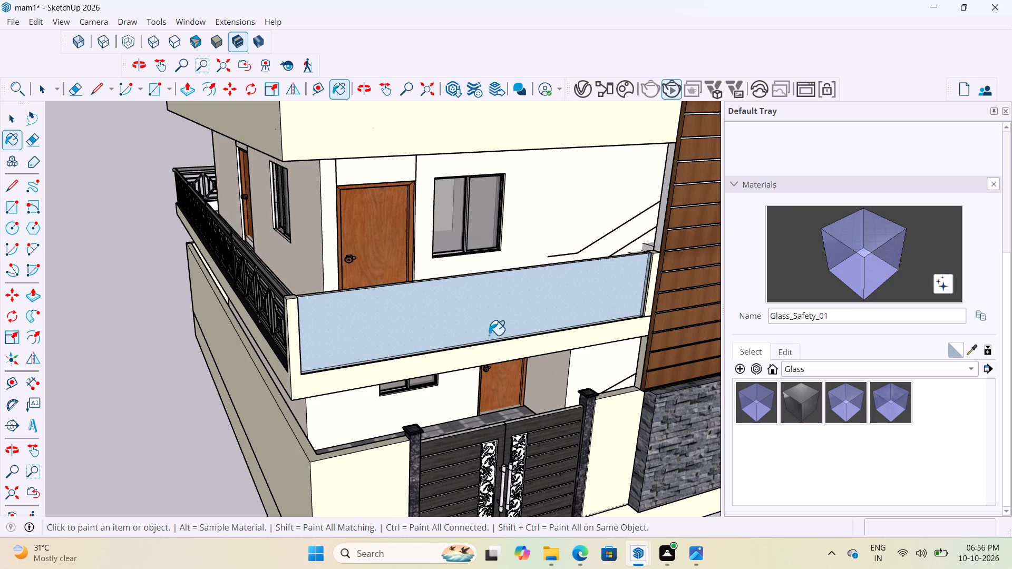
scroll(464, 294, "up", 3)
middle_click_drag(463, 293, 470, 337)
scroll(472, 351, "down", 11)
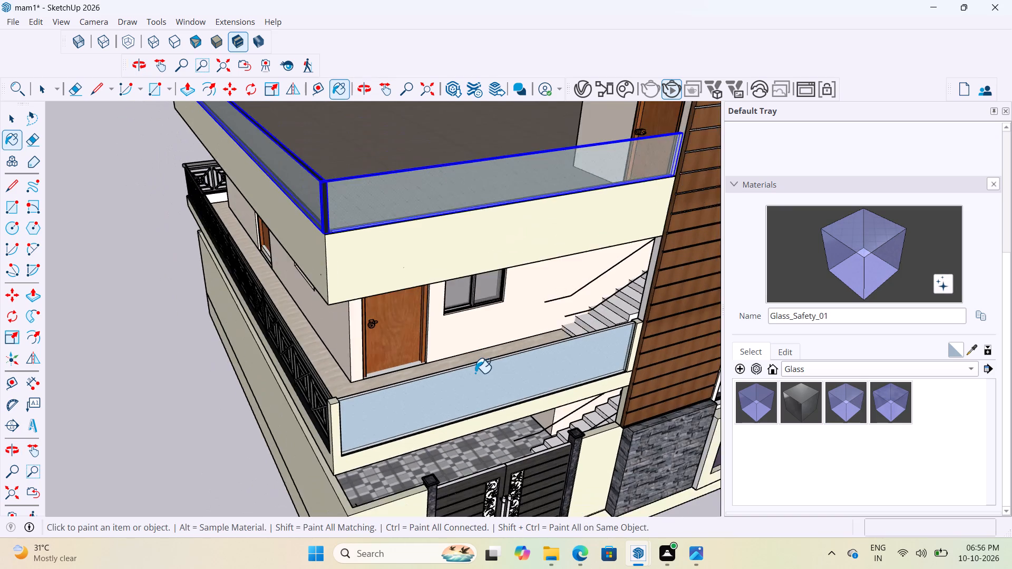
scroll(475, 373, "down", 3)
scroll(484, 238, "up", 12)
scroll(449, 214, "down", 6)
scroll(462, 260, "up", 3)
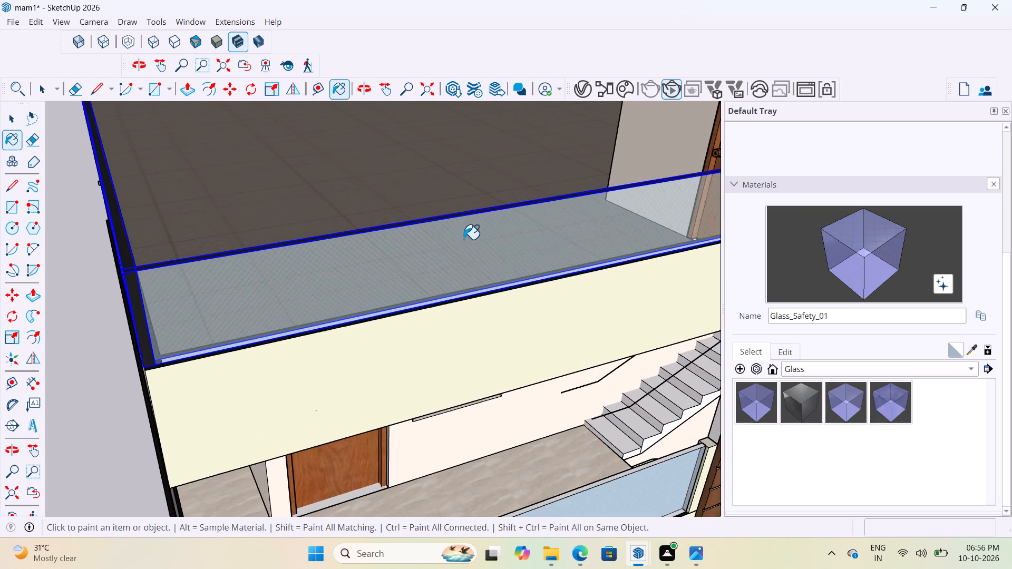
scroll(463, 237, "up", 1)
middle_click_drag(463, 237, 427, 226)
scroll(428, 243, "down", 4)
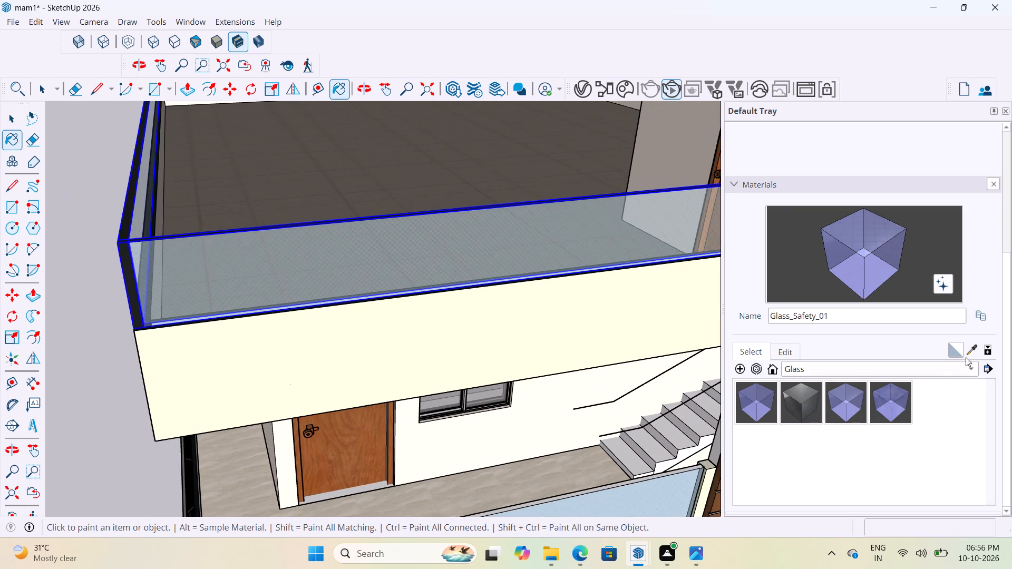
Sample the glass from the terrace railing's front, reapply it to the first-floor balcony's front panel, and inspect it.
left_click(973, 351)
left_click(543, 233)
scroll(530, 264, "down", 9)
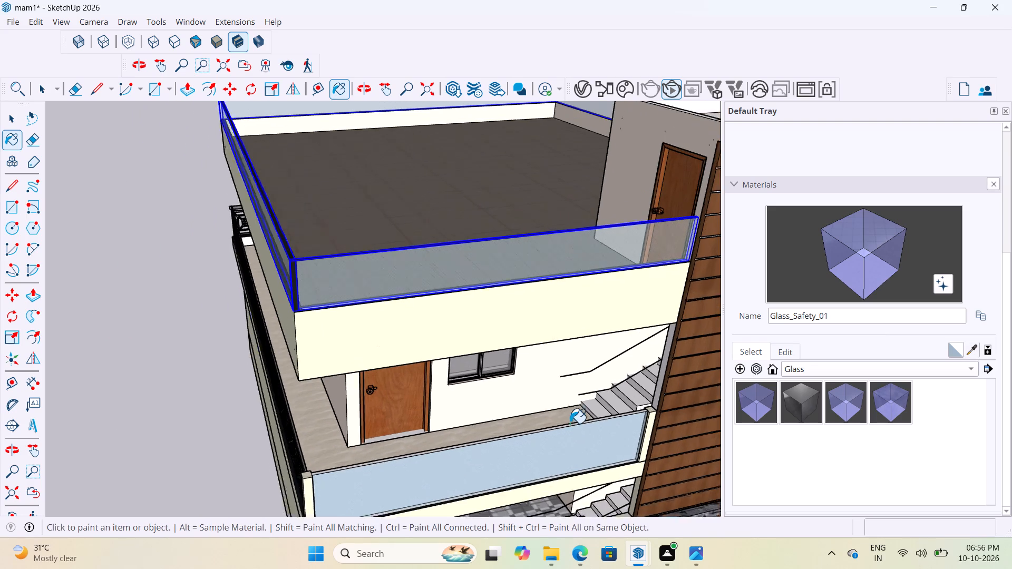
left_click(559, 443)
scroll(503, 410, "up", 2)
scroll(445, 350, "down", 4)
scroll(501, 451, "up", 5)
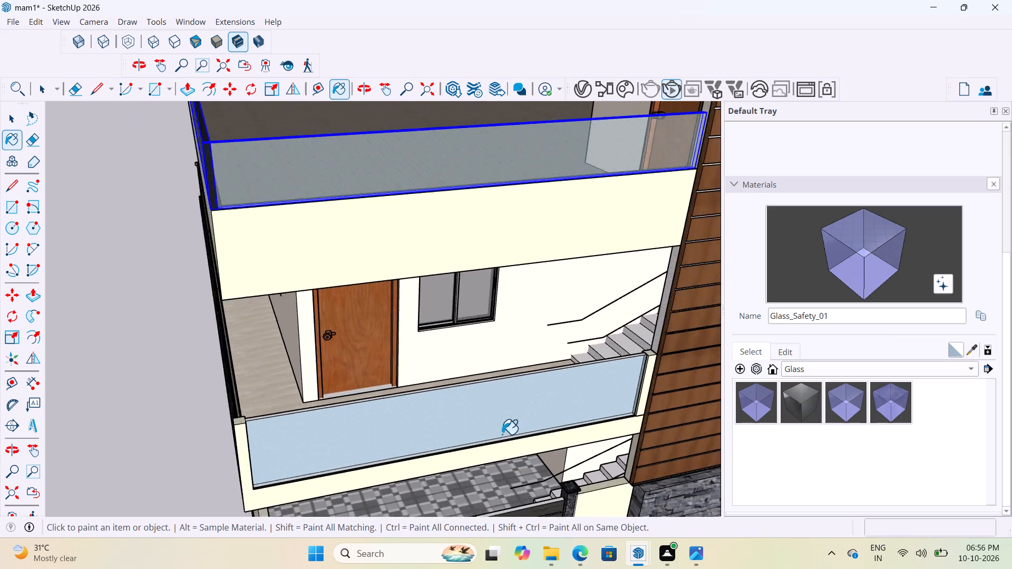
Examine the balcony front panel's face and its connected geometry by selecting them.
scroll(502, 434, "up", 7)
key("space")
triple_click(495, 373)
scroll(448, 332, "down", 6)
triple_click(443, 359)
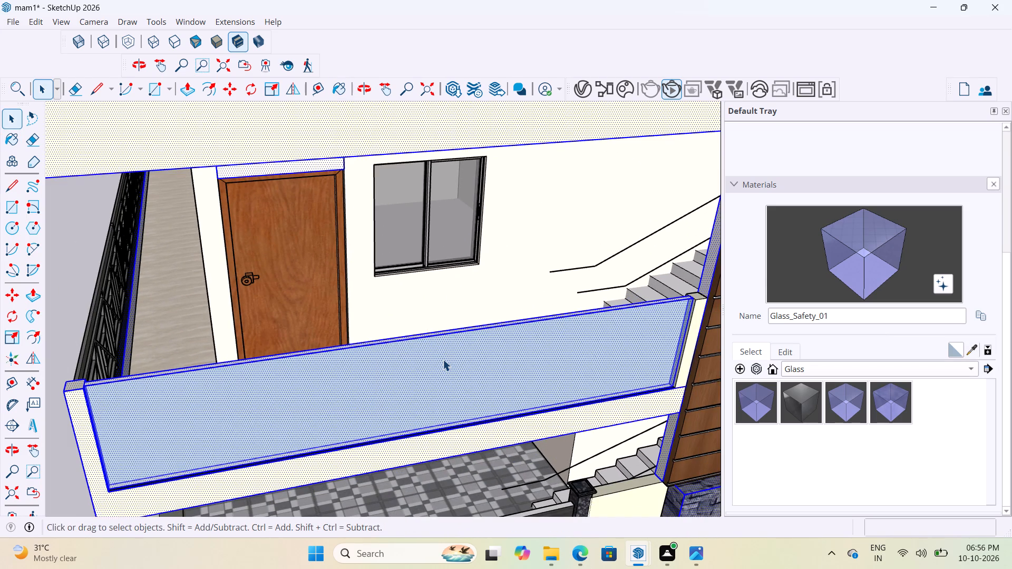
double_click(443, 359)
left_click(427, 377)
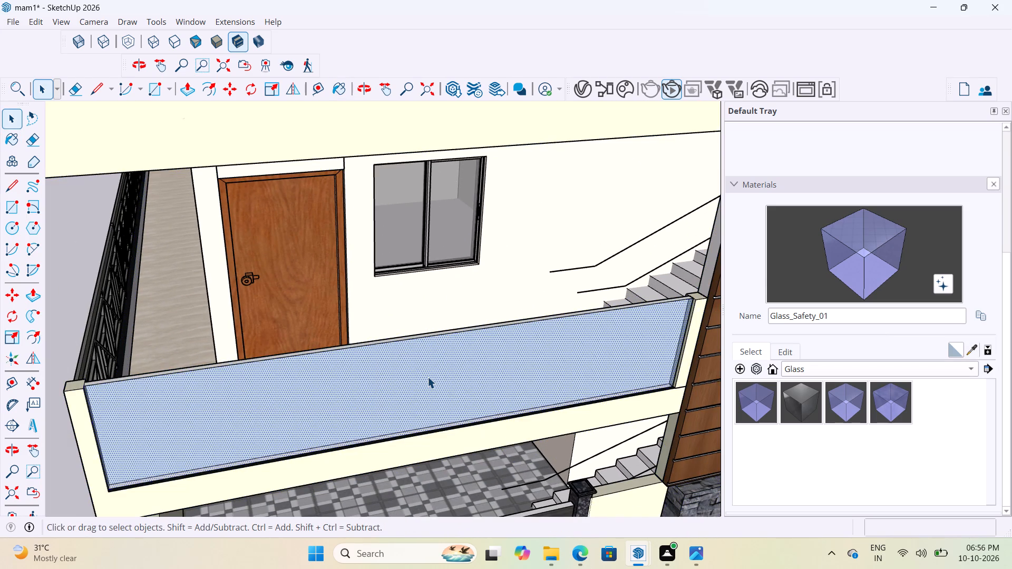
left_click(427, 377)
left_click(427, 377)
scroll(427, 377, "down", 5)
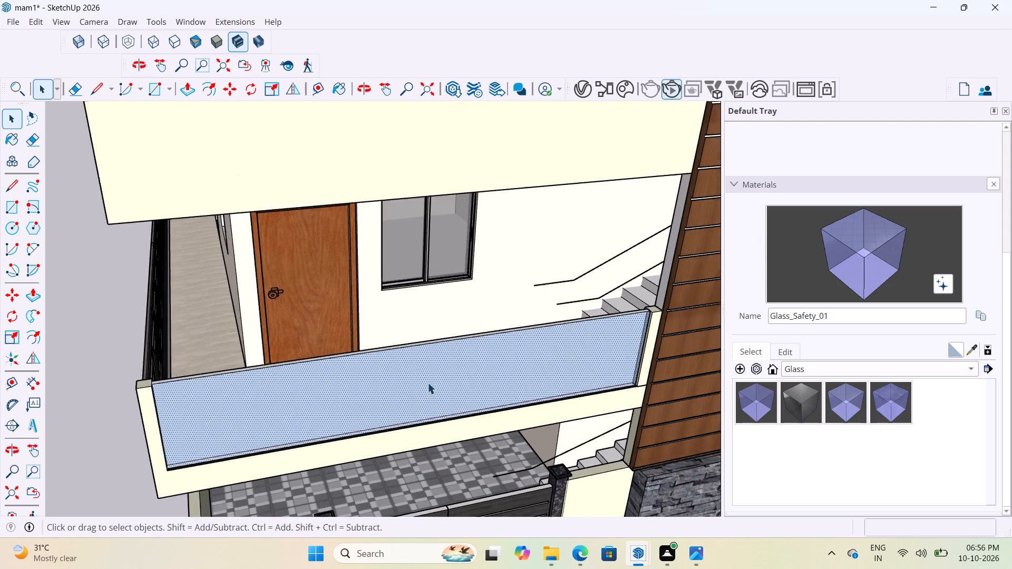
Select the balcony's front panel face, repaint it with the glass sampled from the terrace railing, and clear the selection.
left_click(406, 149)
left_click(416, 387)
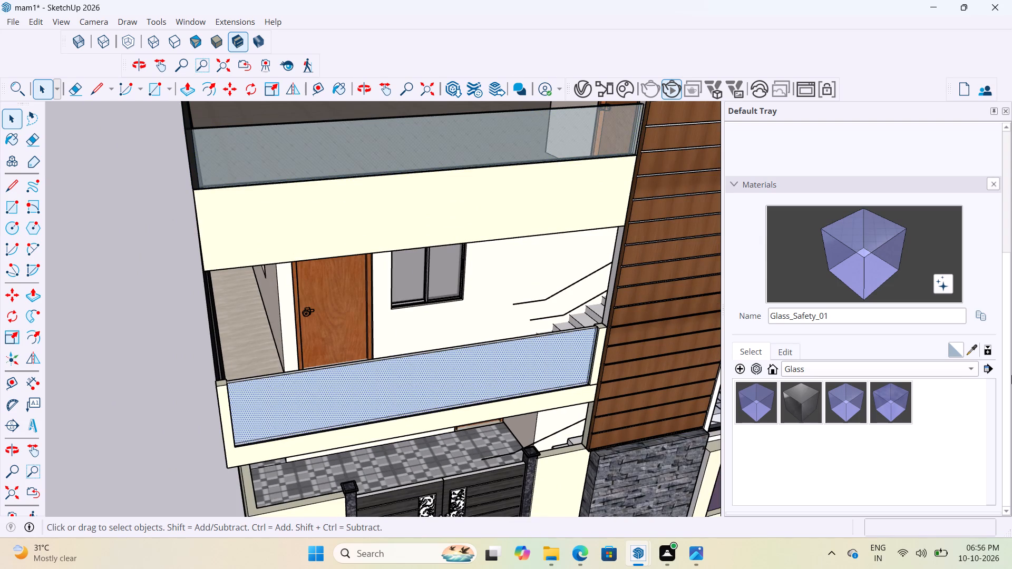
left_click(972, 350)
left_click(459, 139)
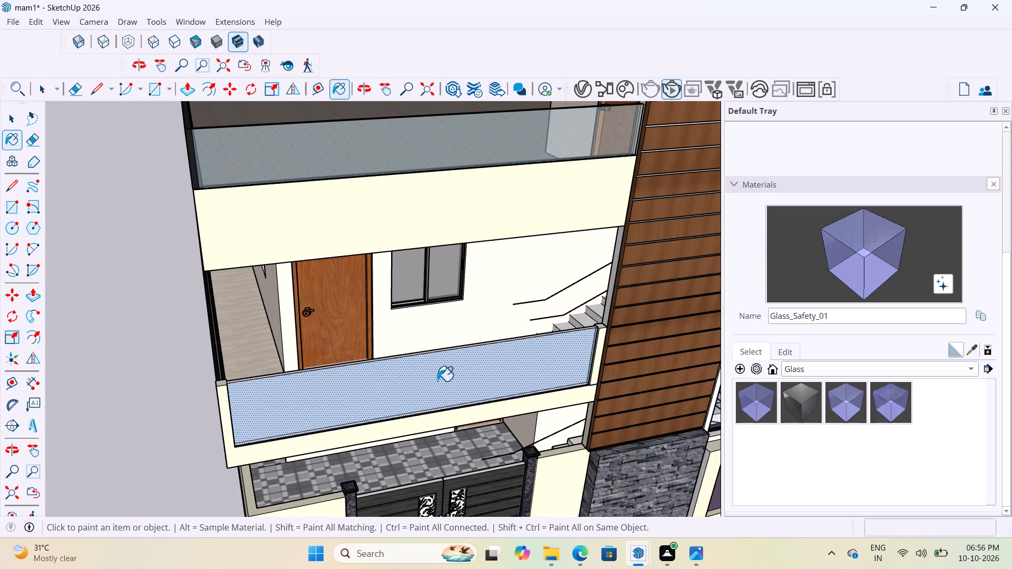
left_click(437, 381)
scroll(483, 377, "up", 4)
scroll(446, 333, "down", 5)
key("space")
key("space")
left_click(191, 362)
Select the inner face of the first-floor balcony's front panel, paint it with Glass_Safety_01, and clear the selection.
scroll(342, 357, "up", 5)
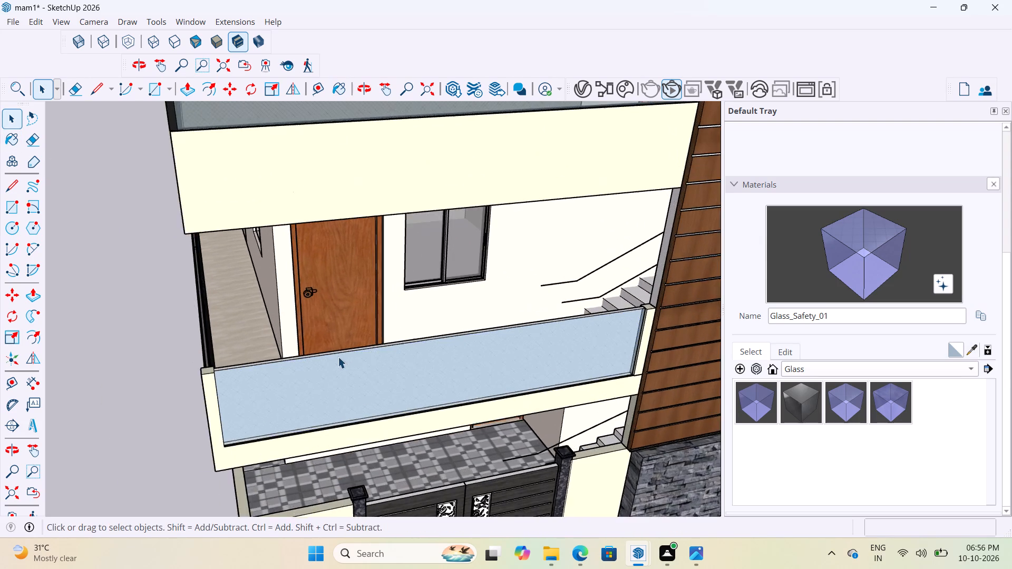
scroll(338, 357, "up", 1)
middle_click_drag(340, 357, 516, 296)
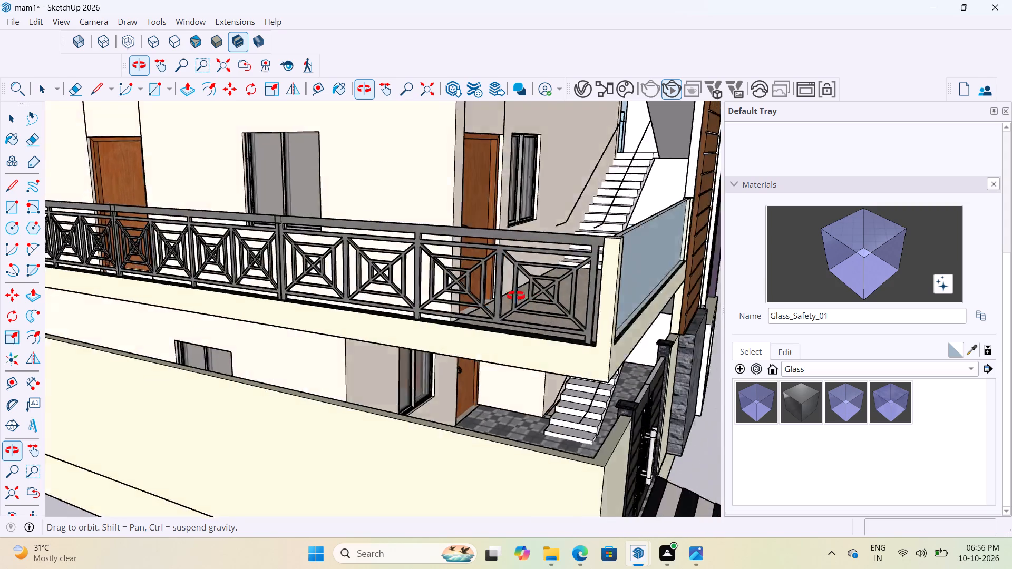
middle_click_drag(516, 296, 581, 404)
scroll(585, 404, "down", 1)
scroll(674, 367, "up", 3)
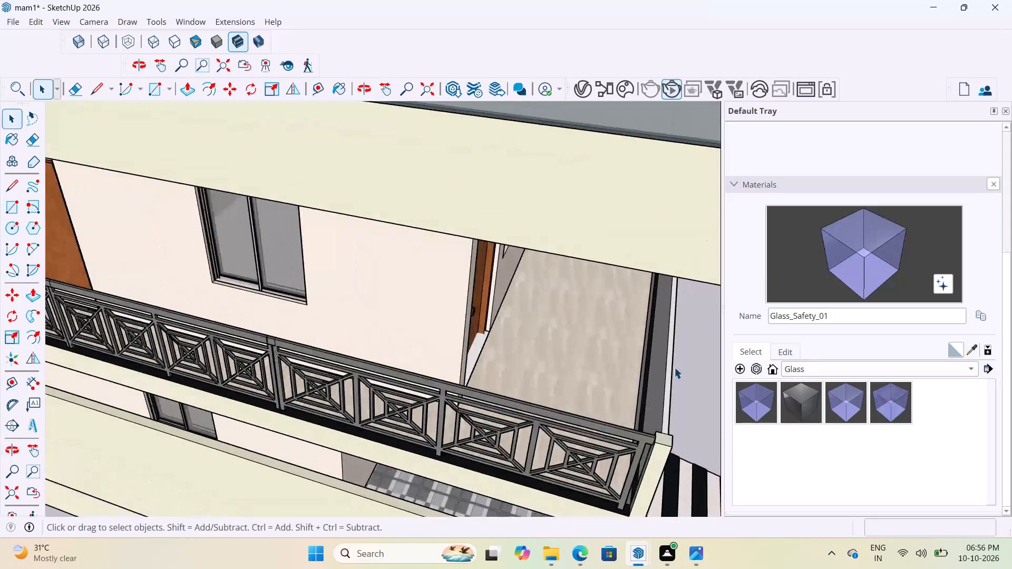
scroll(674, 367, "up", 4)
double_click(649, 342)
double_click(650, 342)
triple_click(656, 349)
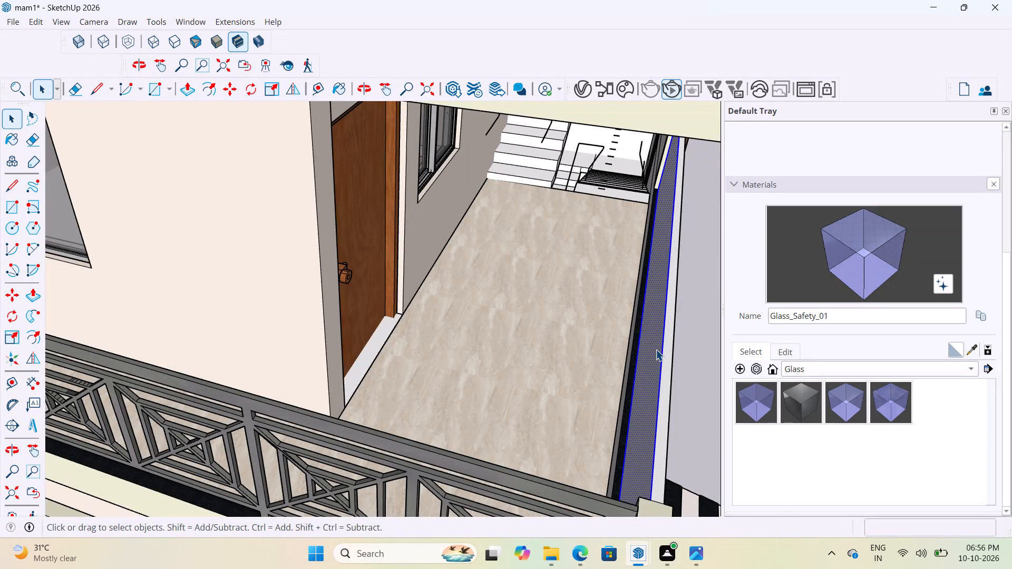
double_click(656, 349)
left_click(668, 349)
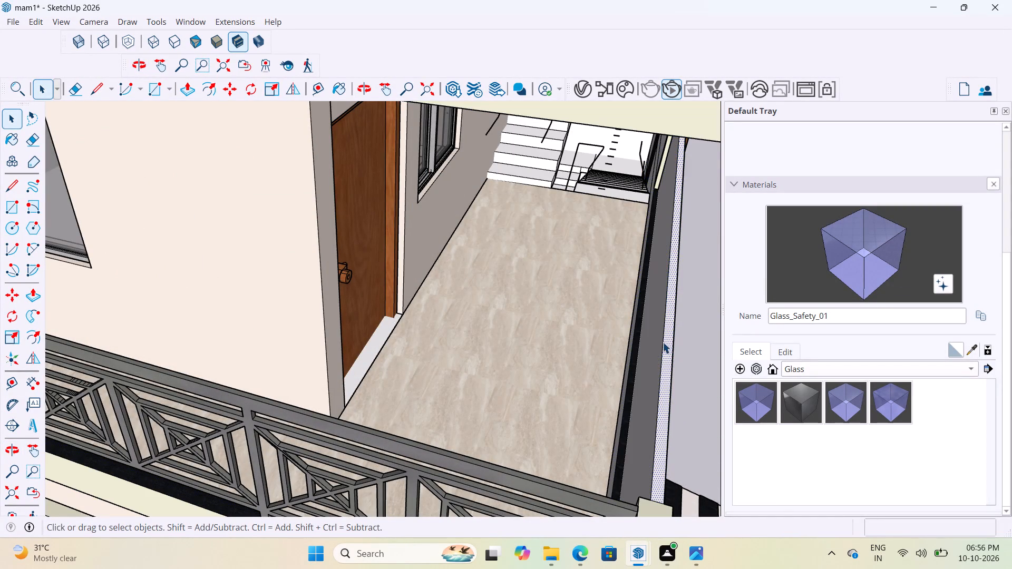
left_click(660, 338)
left_click(881, 269)
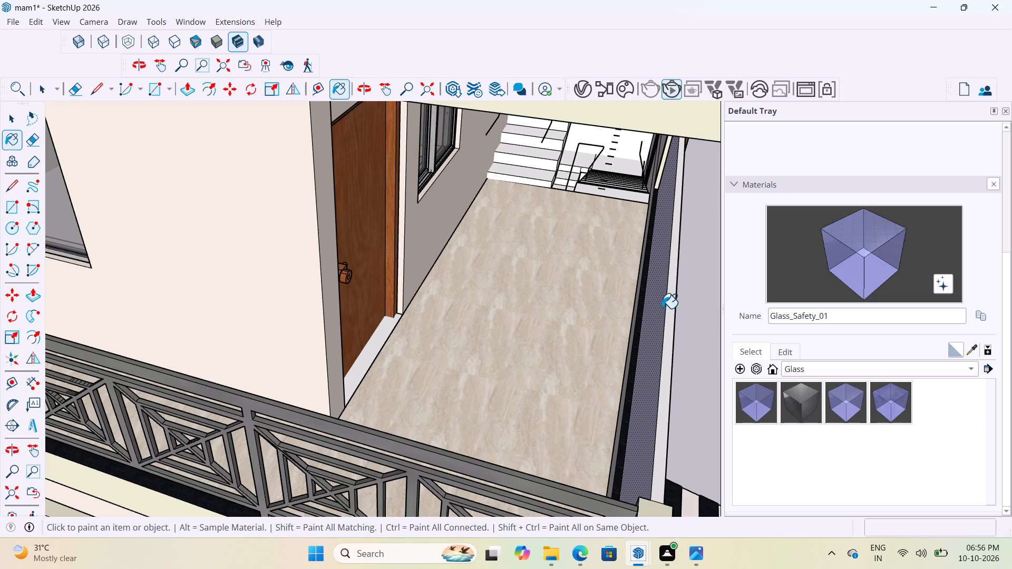
left_click(856, 401)
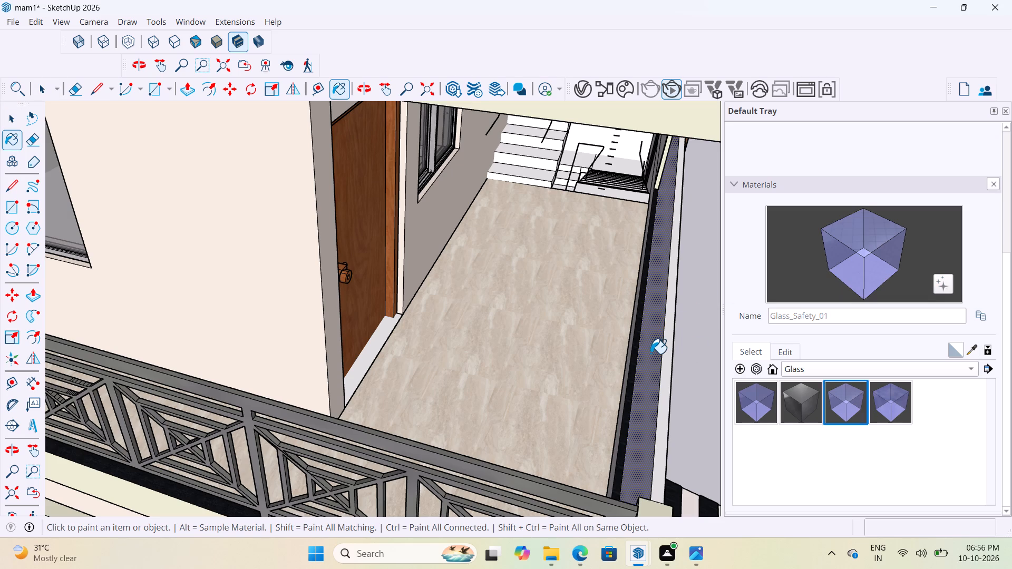
left_click(650, 354)
scroll(655, 361, "down", 4)
middle_click_drag(650, 345, 492, 277)
scroll(482, 279, "up", 1)
scroll(455, 288, "down", 2)
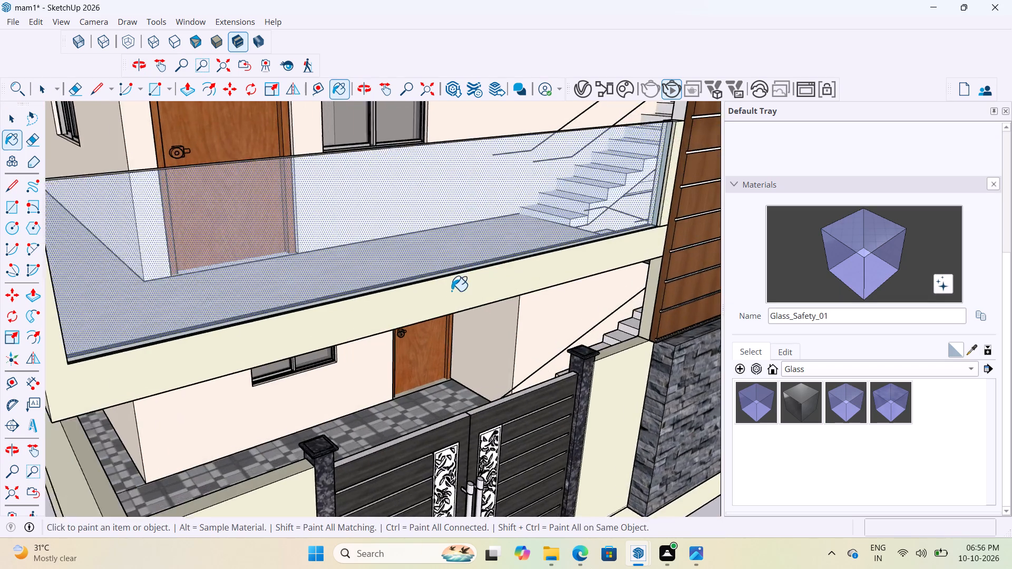
scroll(451, 291, "down", 20)
scroll(451, 291, "down", 1)
key("space")
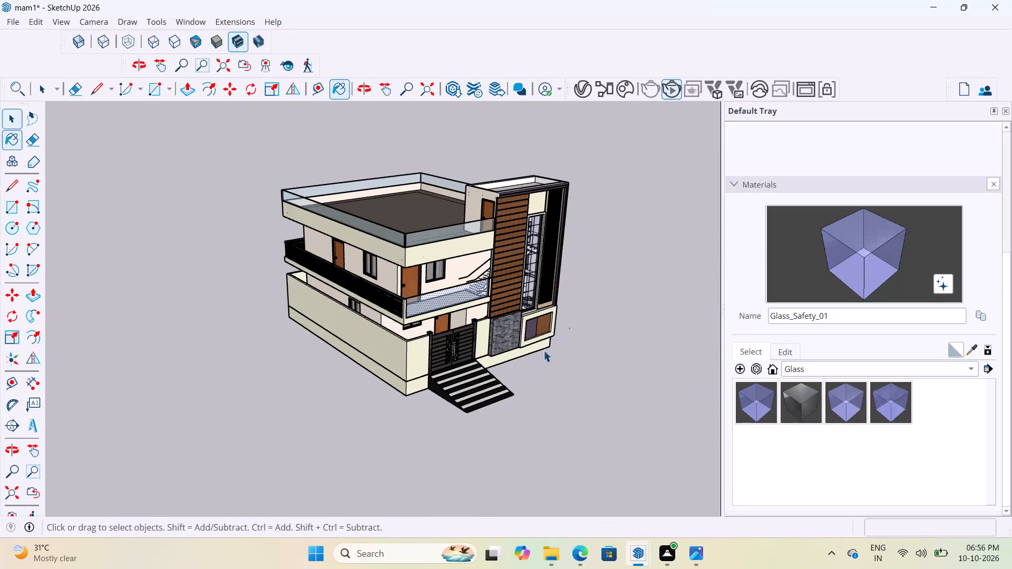
left_click(546, 389)
Inspect the glass of the balcony front panel and terrace railing from close up and across the whole front elevation.
scroll(472, 268, "up", 14)
middle_click_drag(442, 218, 332, 198)
scroll(718, 165, "down", 2)
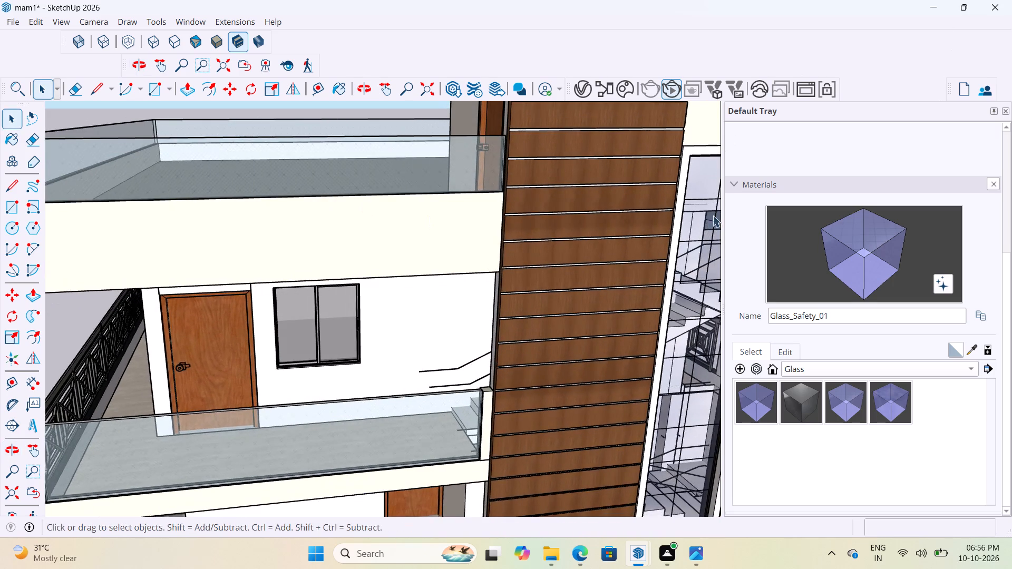
scroll(713, 215, "down", 7)
scroll(646, 268, "down", 3)
scroll(605, 280, "down", 12)
middle_click_drag(592, 282, 469, 270)
scroll(519, 340, "down", 3)
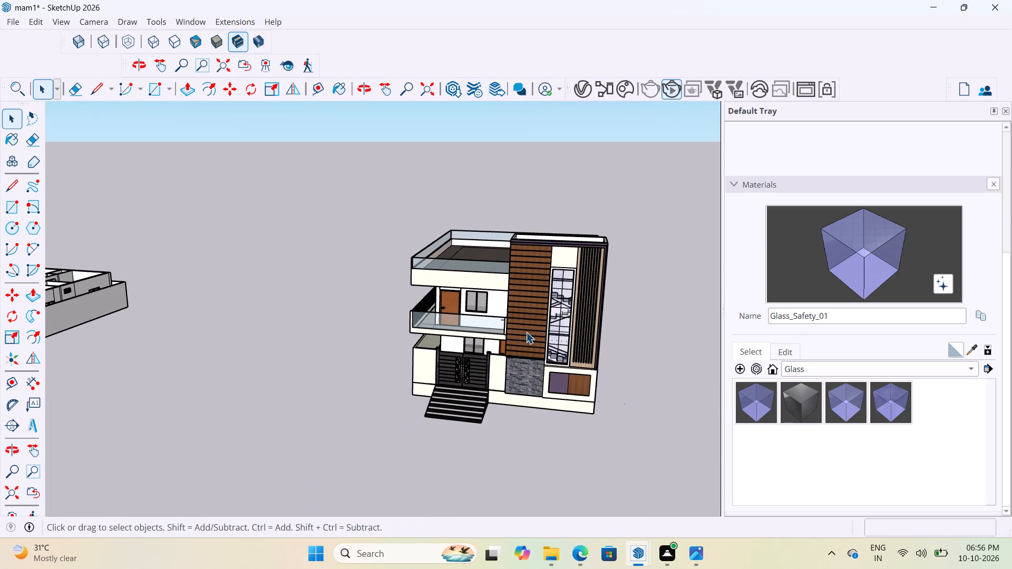
scroll(494, 339, "up", 1)
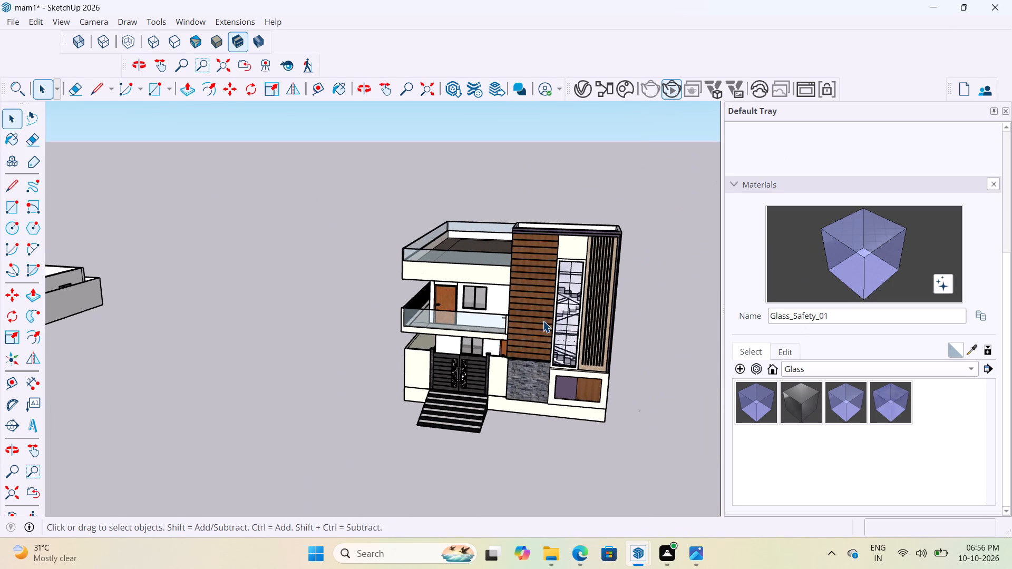
scroll(545, 288, "down", 4)
middle_click_drag(547, 308, 556, 309)
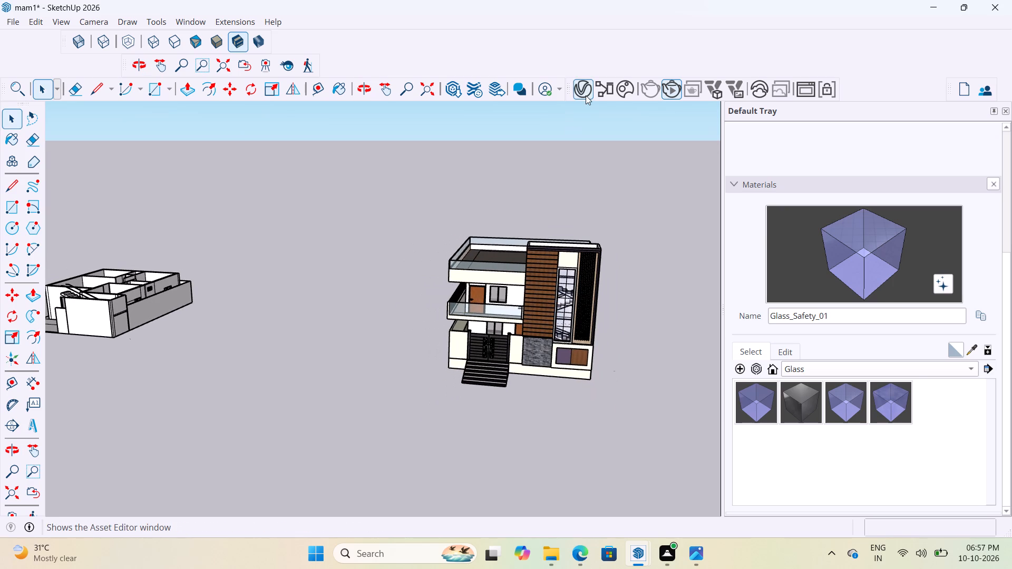
Examine the balcony and terrace glass in the V-Ray render of the house front, and close the V-Ray windows.
left_click(586, 95)
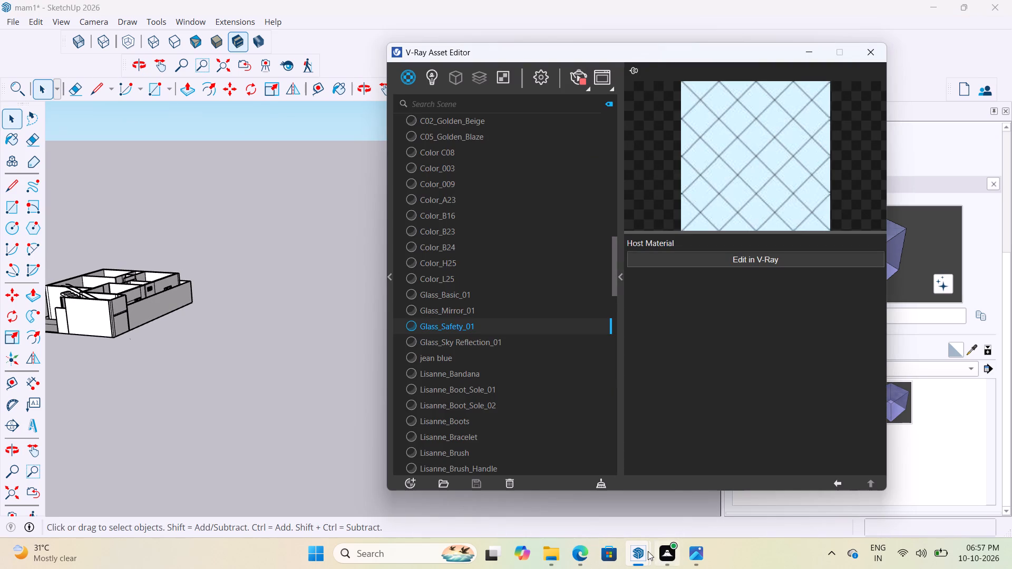
left_click(665, 494)
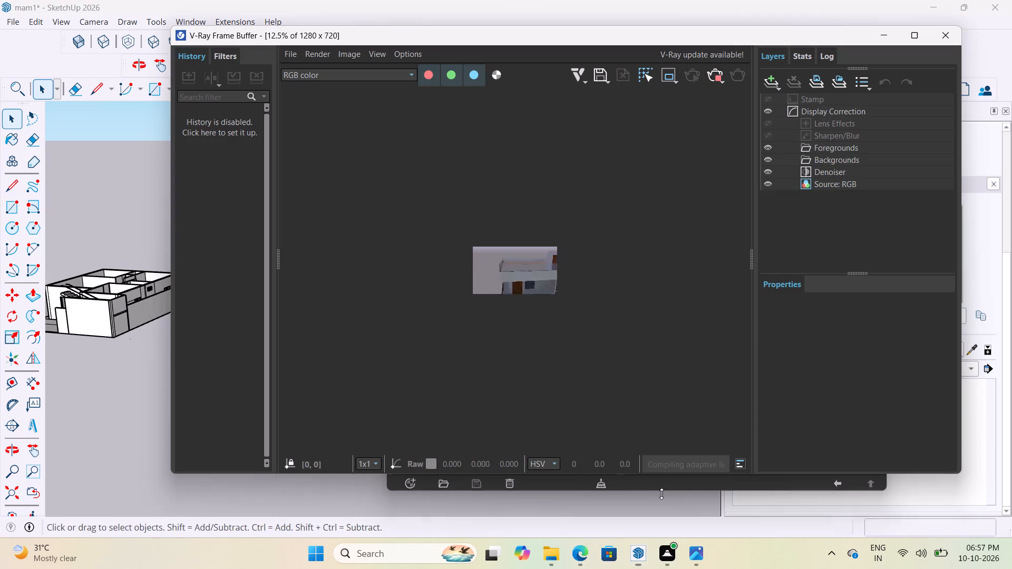
scroll(524, 274, "up", 5)
scroll(276, 284, "down", 2)
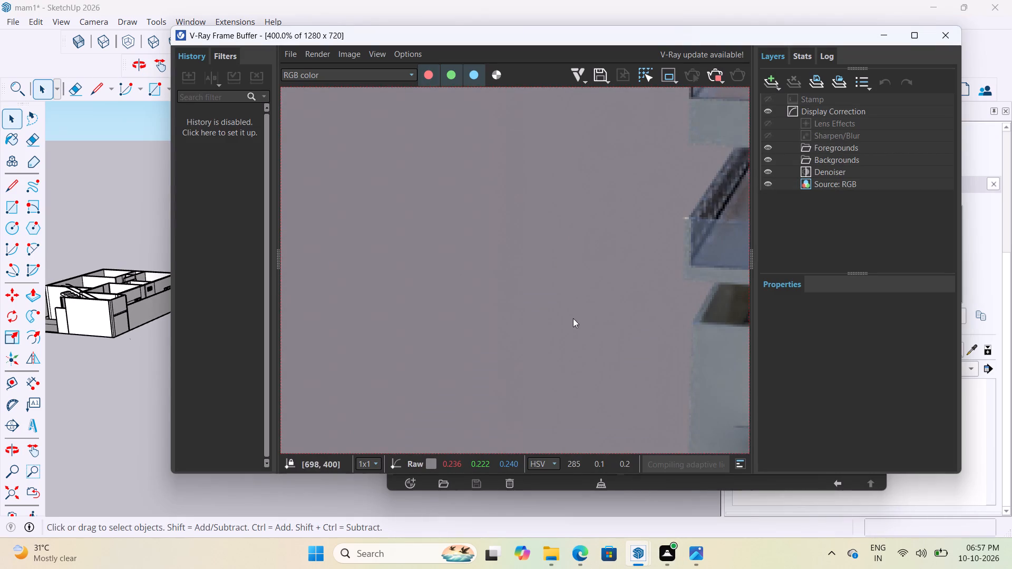
scroll(527, 304, "down", 4)
scroll(554, 274, "up", 2)
scroll(596, 240, "up", 1)
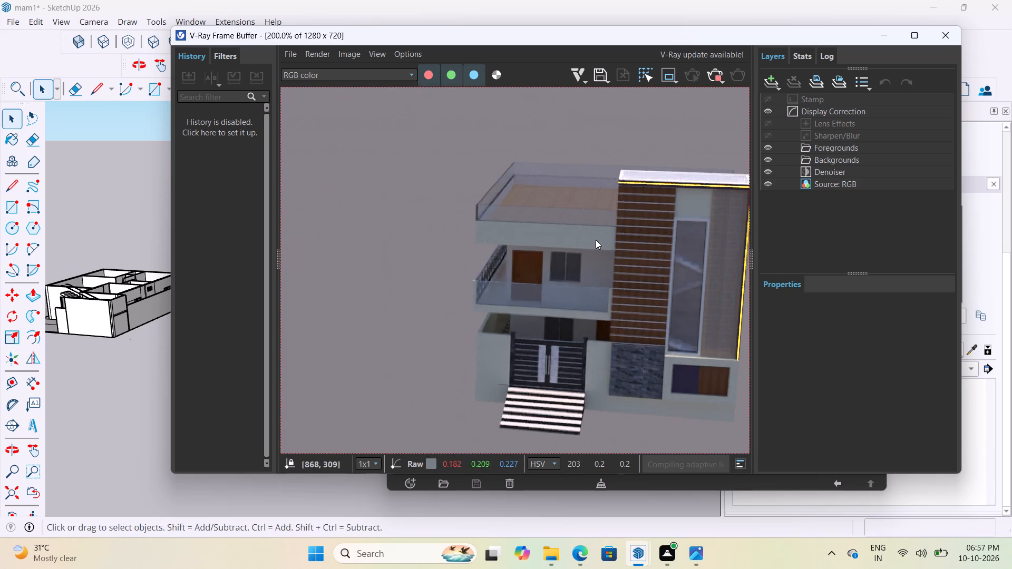
left_click(946, 42)
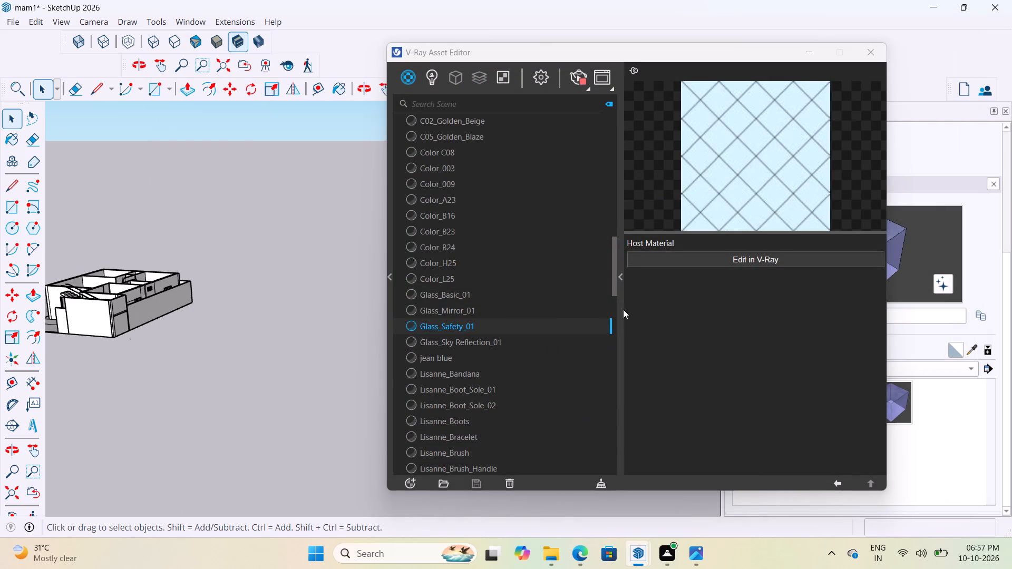
left_click(870, 53)
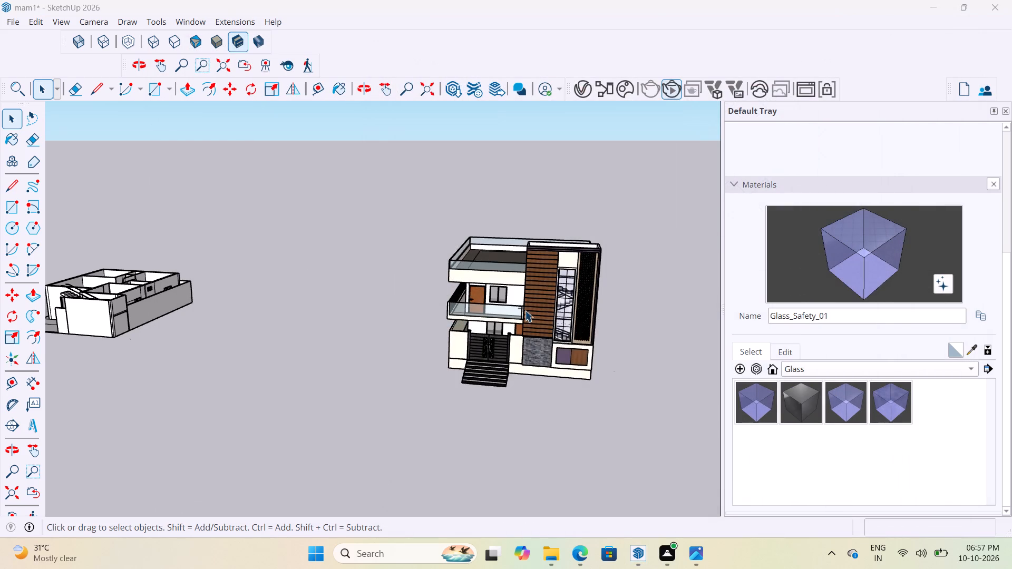
Select the first-floor balcony's front panel and sample its glass material after checking the terrace railing.
scroll(470, 288, "up", 13)
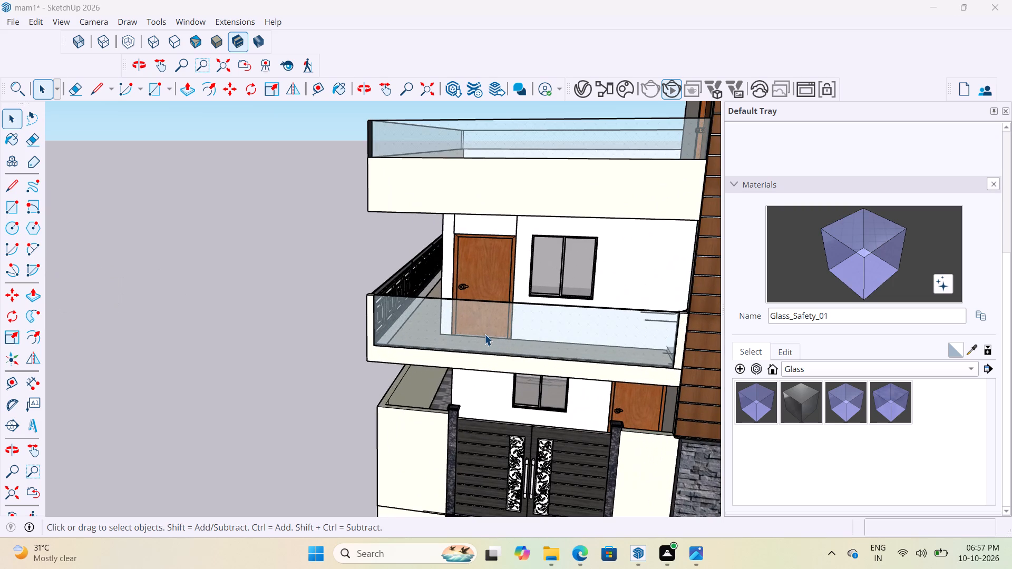
left_click(484, 334)
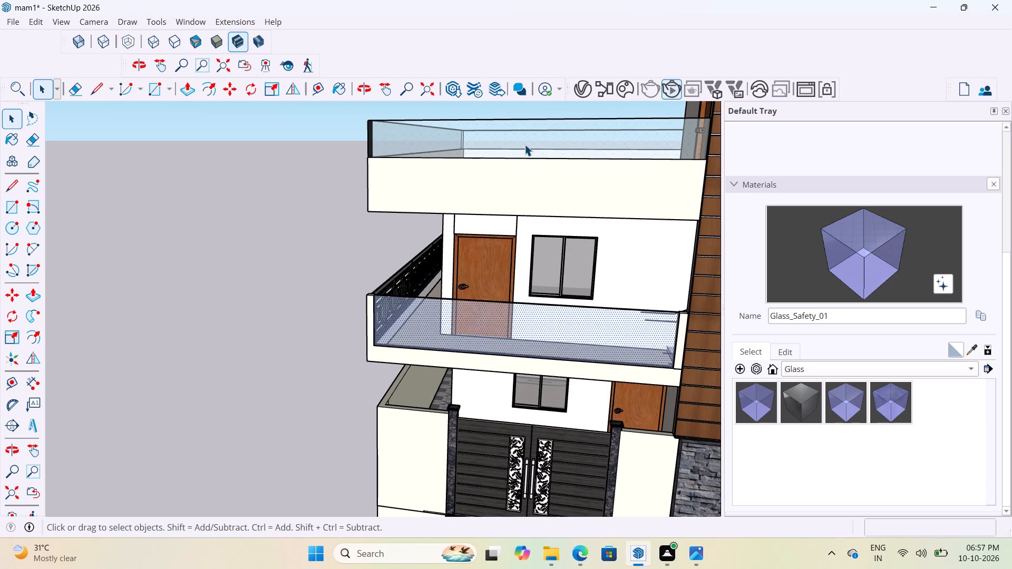
left_click(524, 144)
scroll(445, 362, "down", 4)
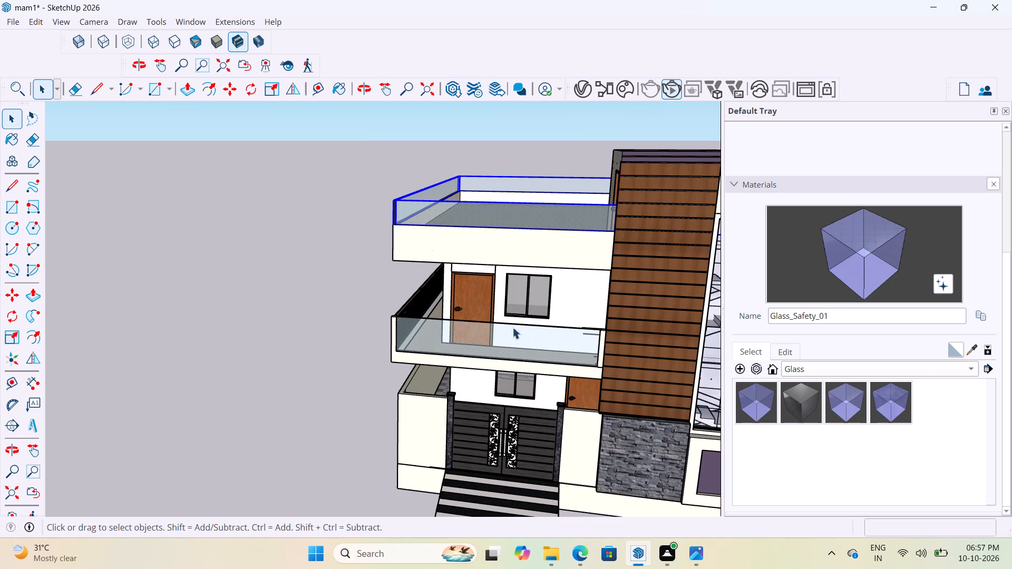
left_click(498, 338)
left_click(492, 341)
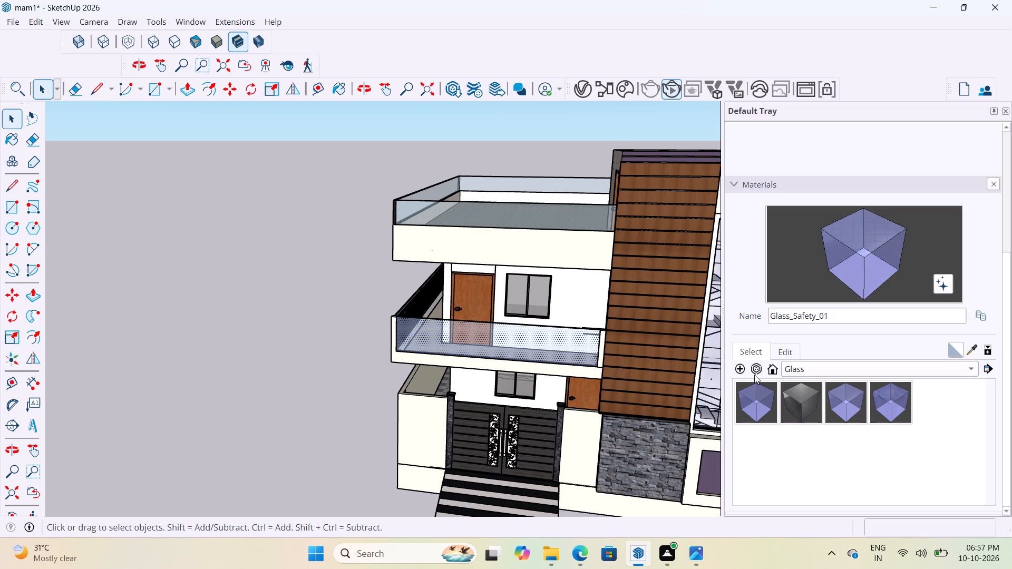
left_click(975, 350)
left_click(464, 344)
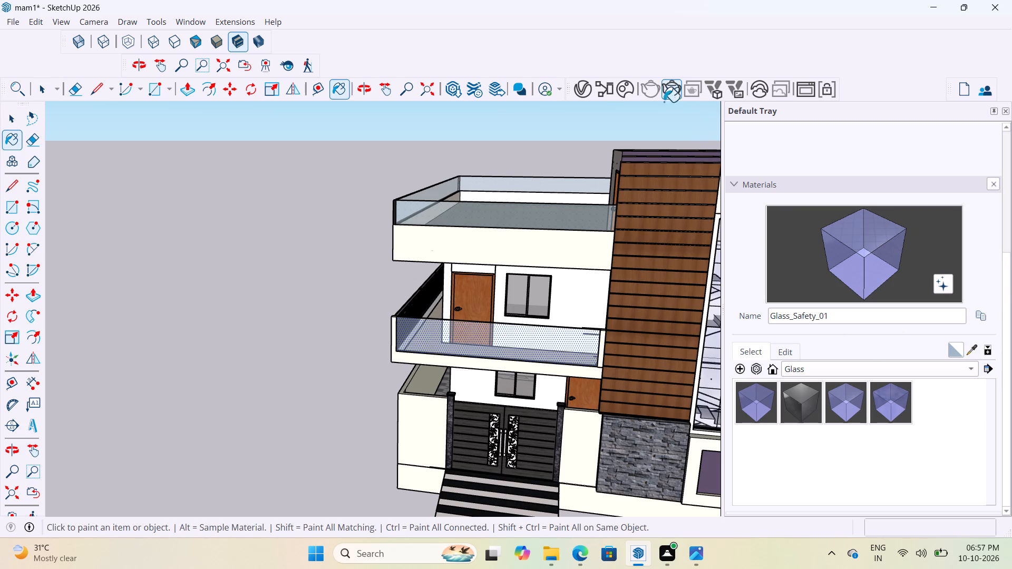
Convert Glass_Safety_01 to a V-Ray material in the V-Ray Asset Editor.
left_click(585, 96)
right_click(513, 323)
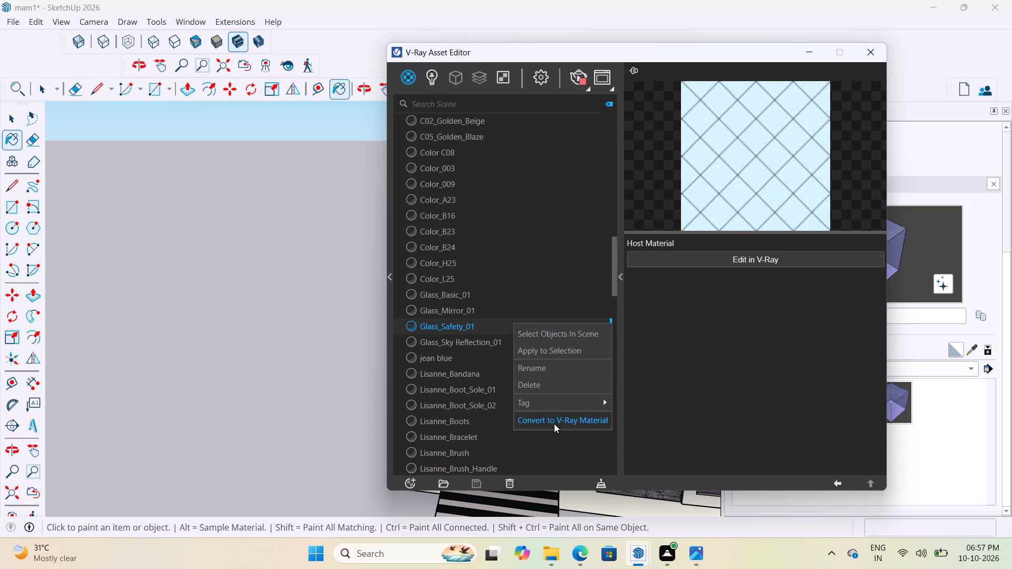
left_click(554, 424)
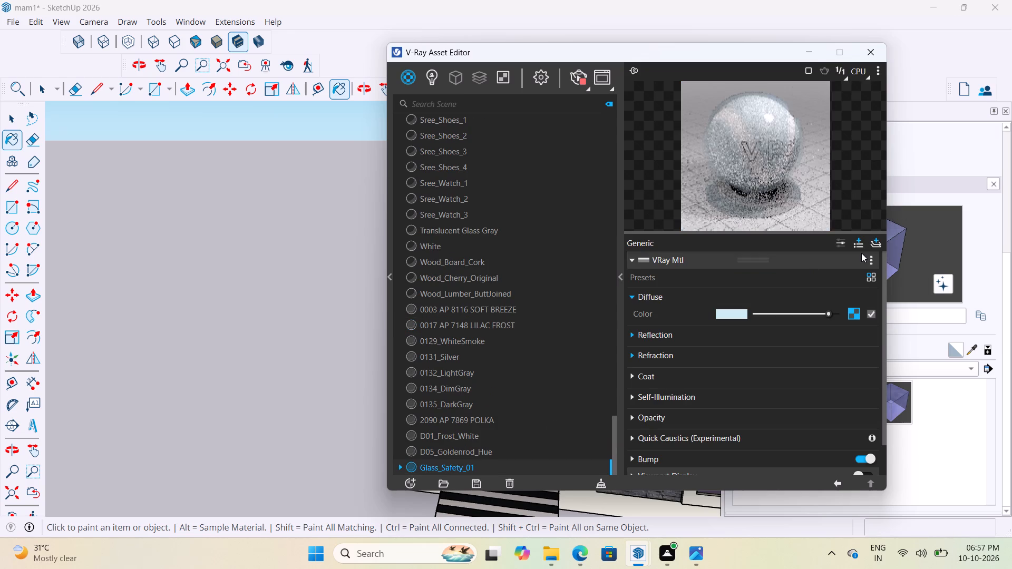
Expand Glass_Safety_01's refraction and reflection settings and slightly lighten its reflection color.
left_click(878, 243)
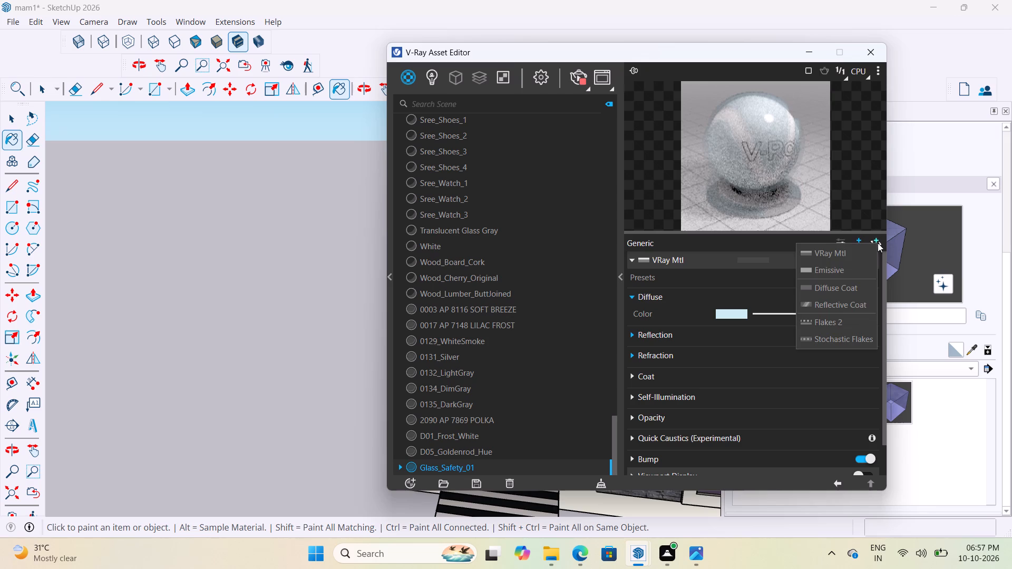
left_click(761, 354)
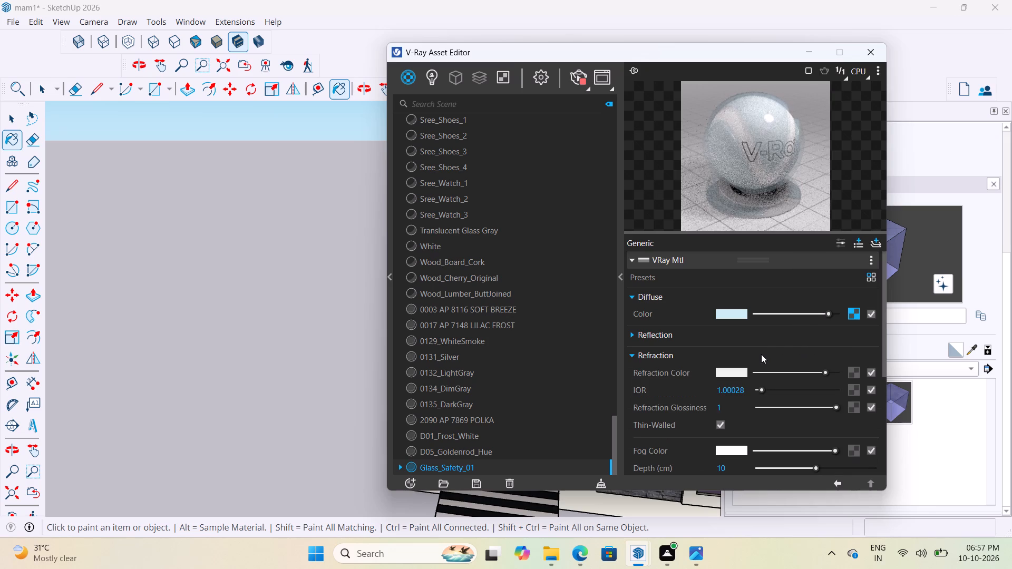
left_click(743, 341)
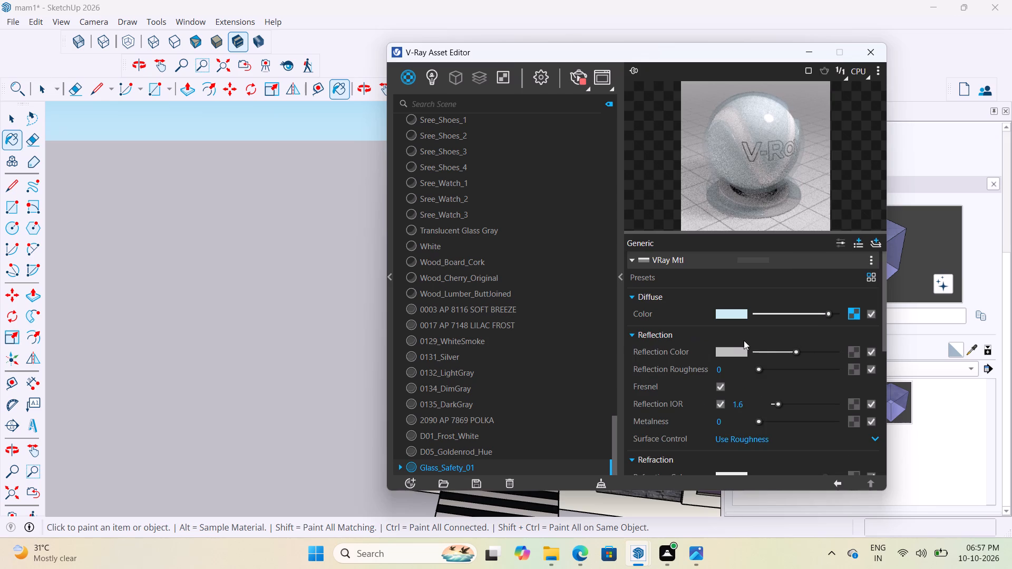
scroll(799, 332, "up", 1)
left_click_drag(797, 350, 803, 348)
Set the reflection roughness of Glass_Safety_01 to 0.4.
left_click_drag(762, 368, 785, 370)
left_click(737, 367)
key("BackSpace")
key("BackSpace")
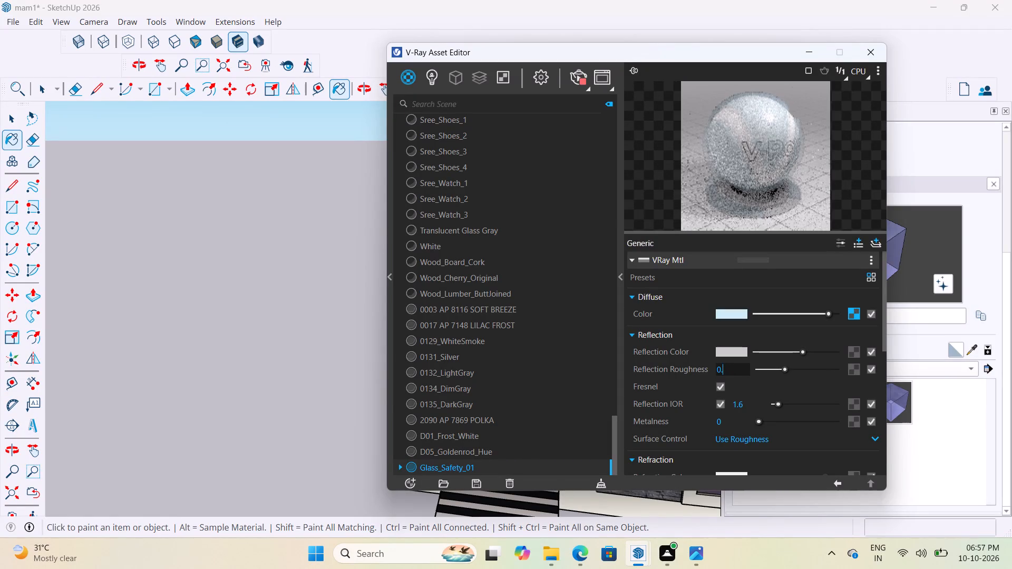
key("4")
Raise the reflection IOR of Glass_Safety_01 to about 16.19.
scroll(737, 367, "down", 1)
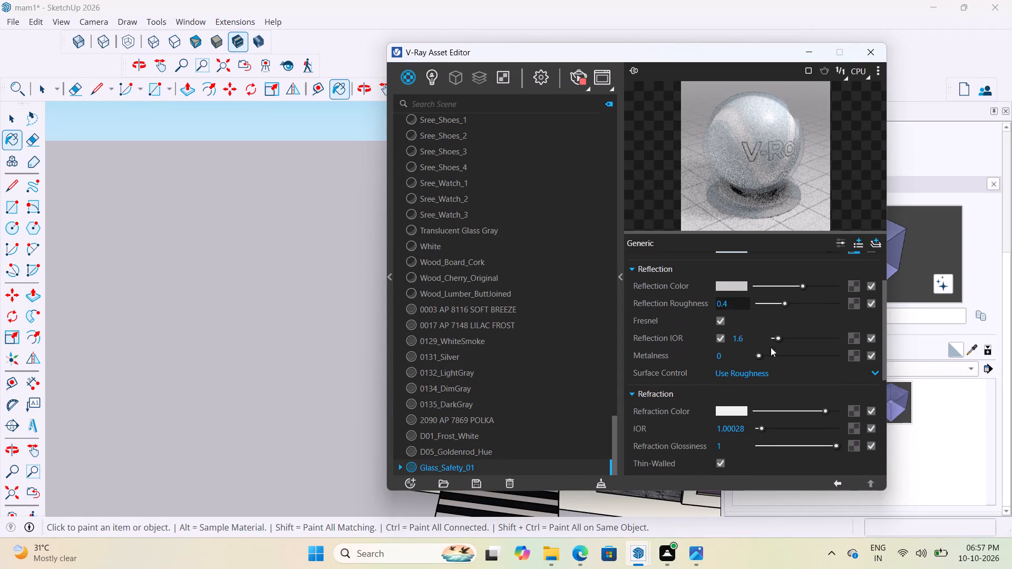
left_click(748, 338)
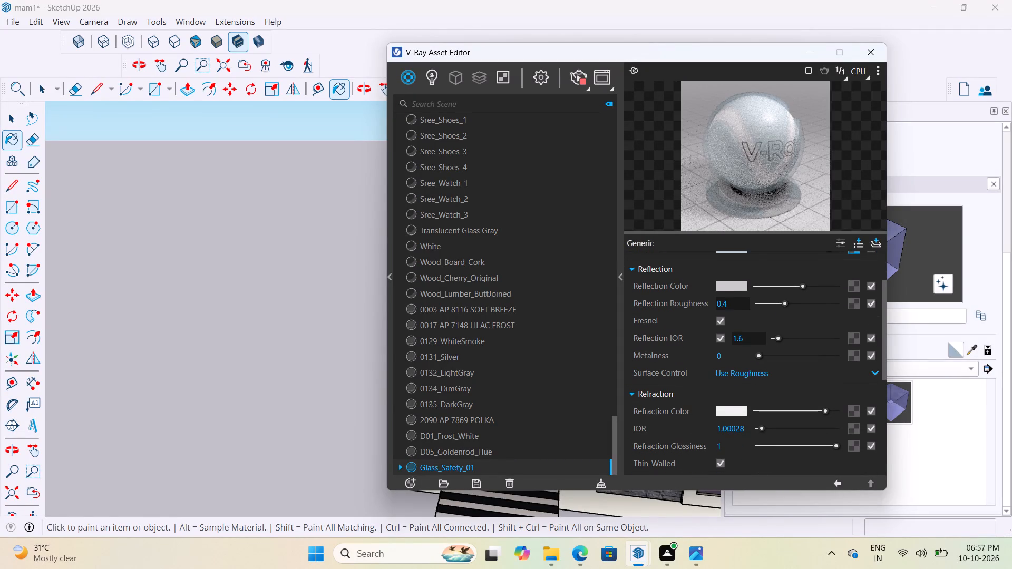
left_click_drag(785, 340, 814, 340)
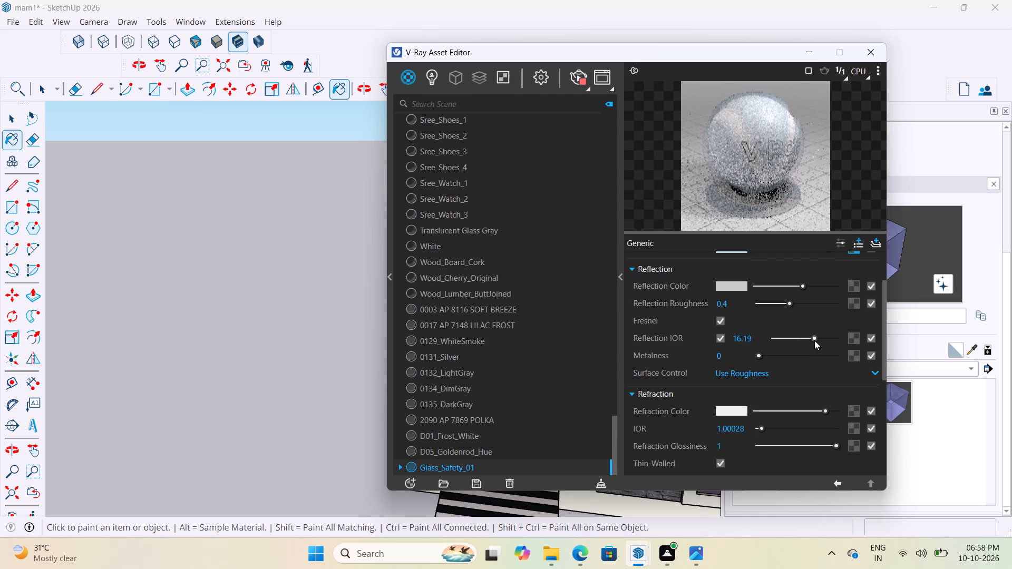
Lower the reflection IOR of Glass_Safety_01 to about 13.62.
left_click_drag(814, 340, 808, 340)
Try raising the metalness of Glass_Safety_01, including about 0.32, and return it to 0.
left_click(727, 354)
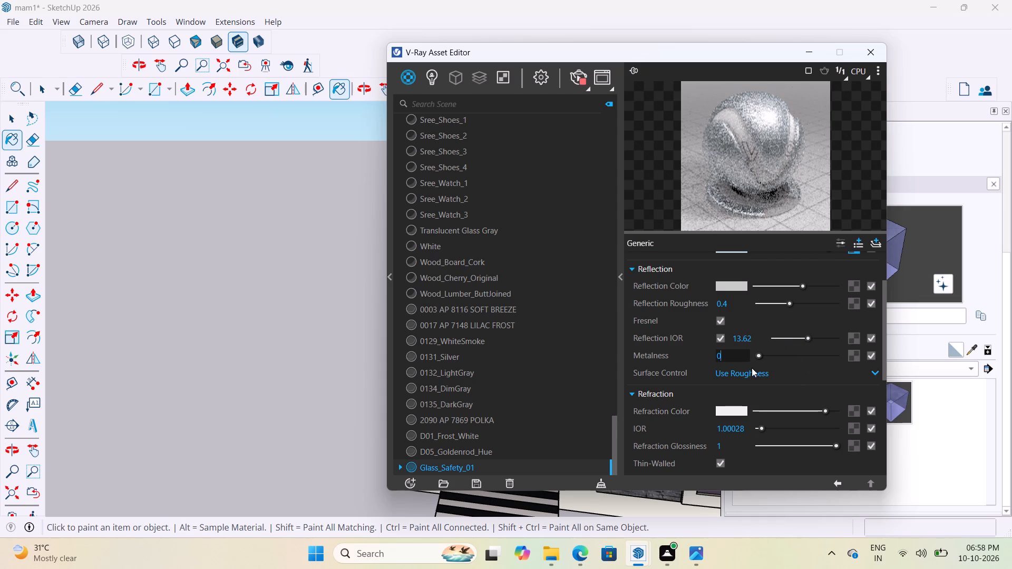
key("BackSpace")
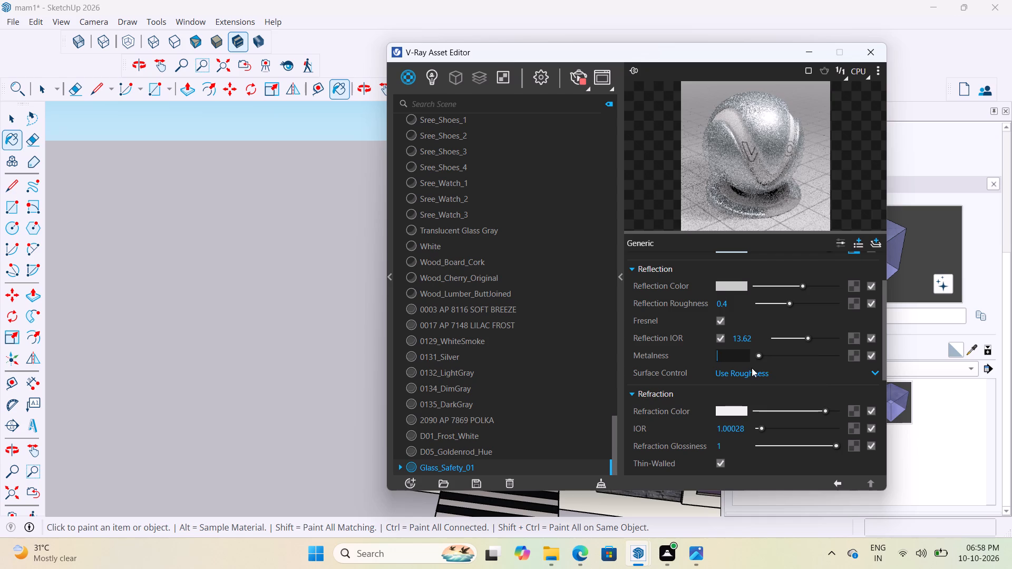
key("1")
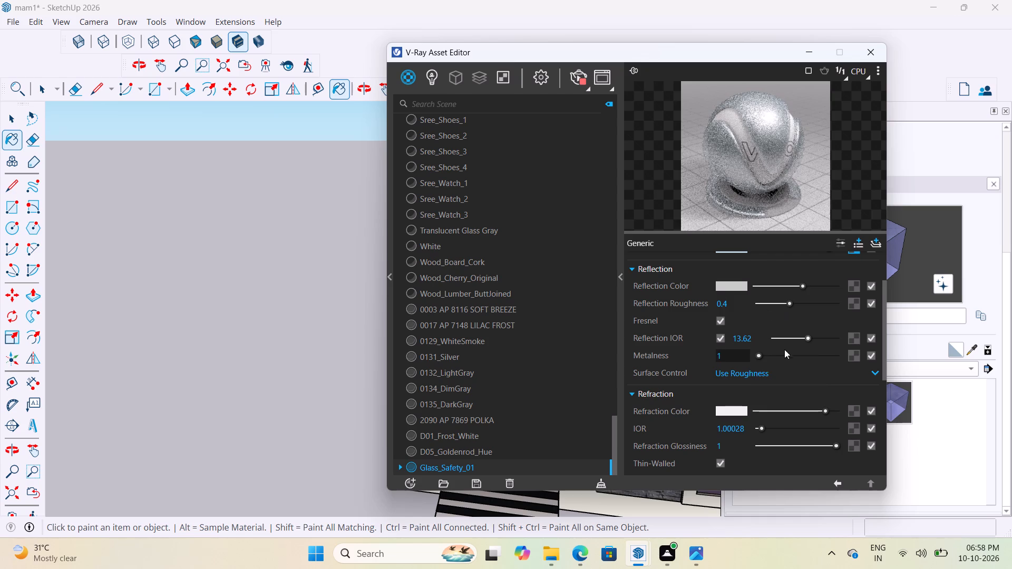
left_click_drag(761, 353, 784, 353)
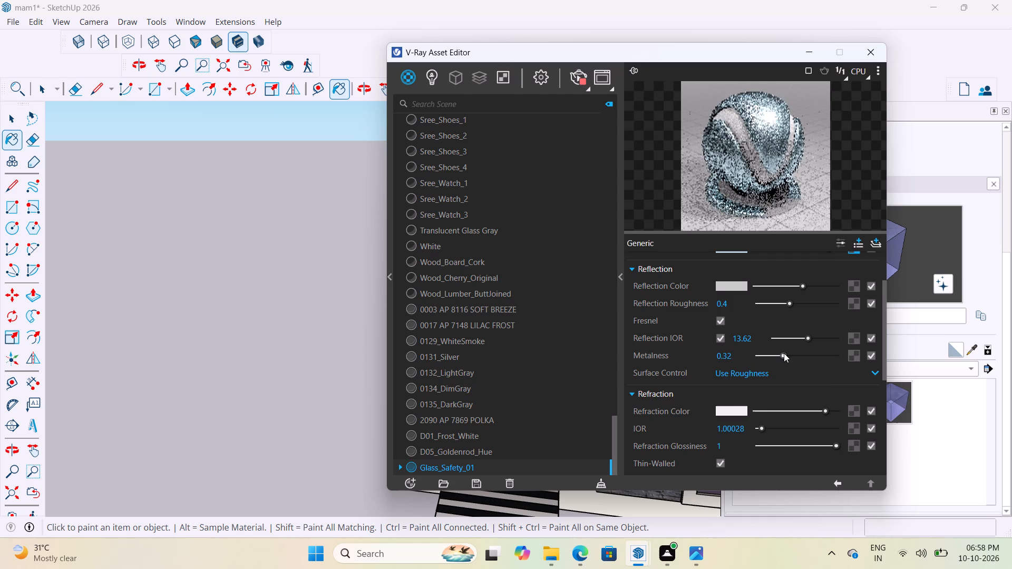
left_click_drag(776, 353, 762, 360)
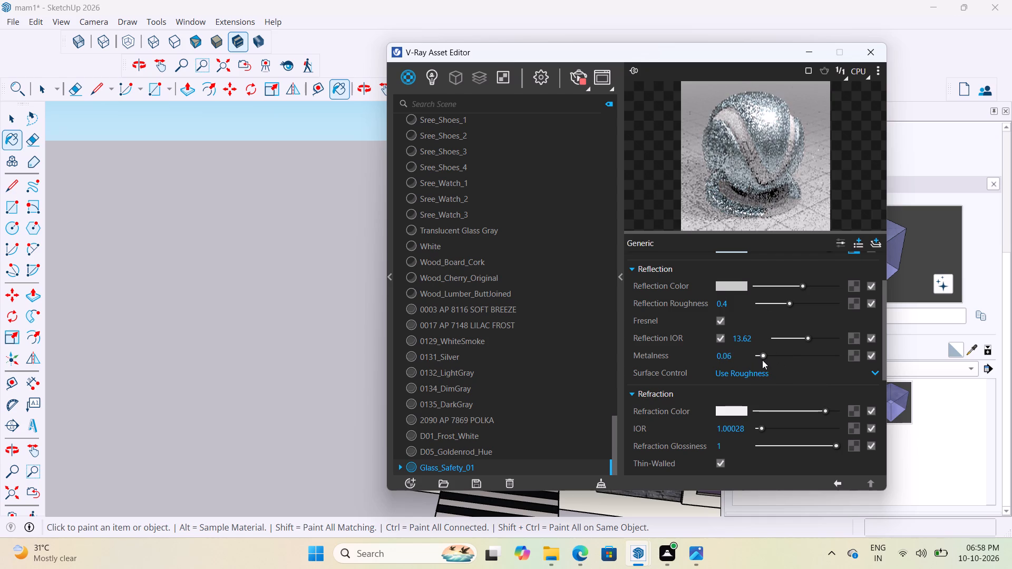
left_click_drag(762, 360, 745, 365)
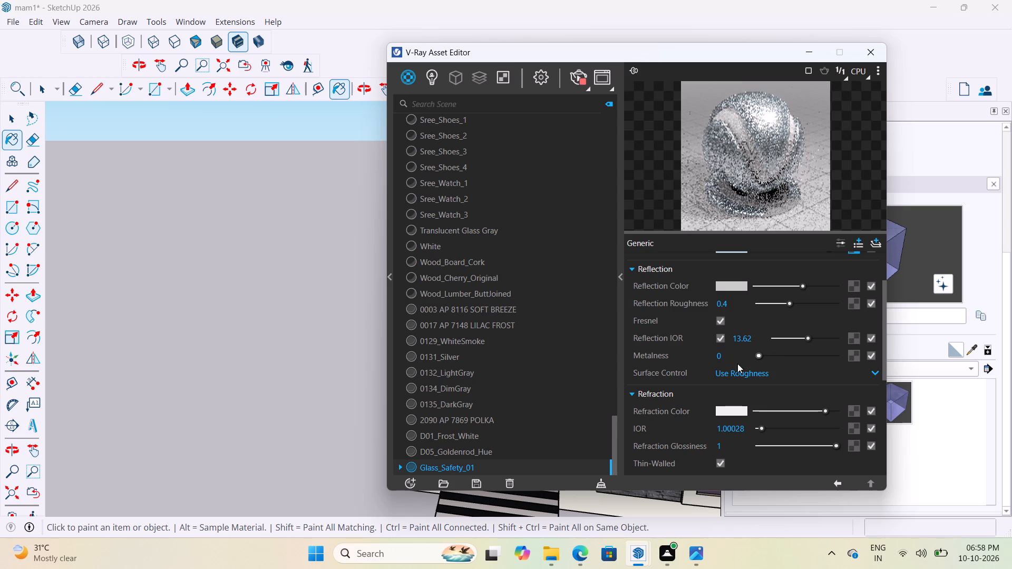
Restart the V-Ray interactive render with the updated Glass_Safety_01 settings.
scroll(802, 160, "up", 1)
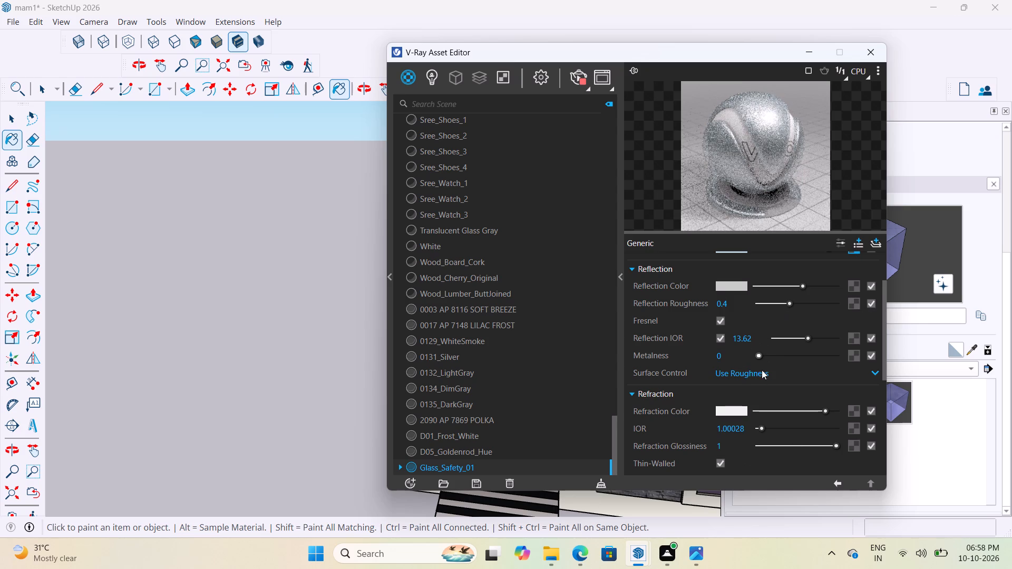
scroll(706, 360, "down", 2)
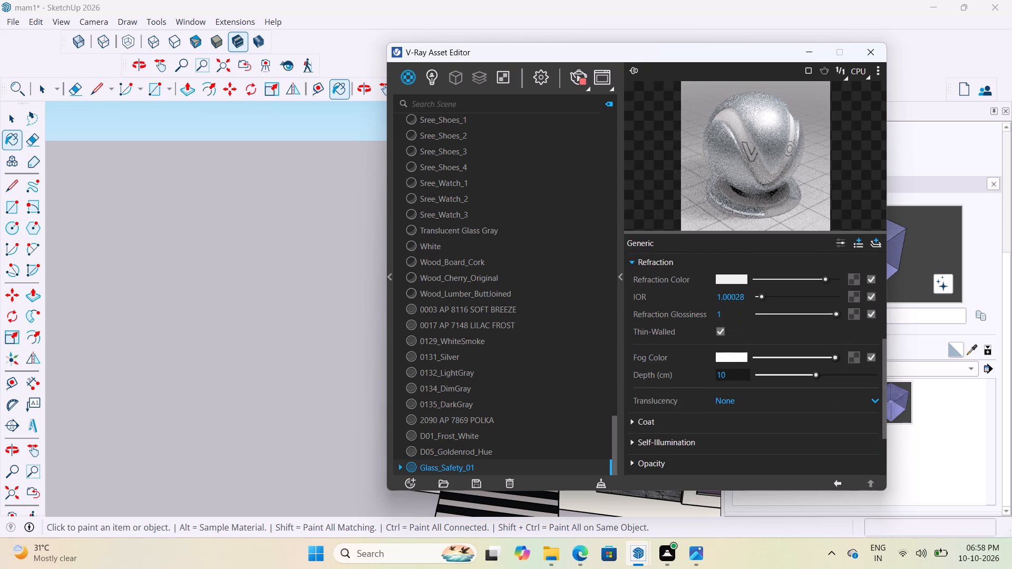
scroll(734, 377, "up", 9)
left_click(574, 80)
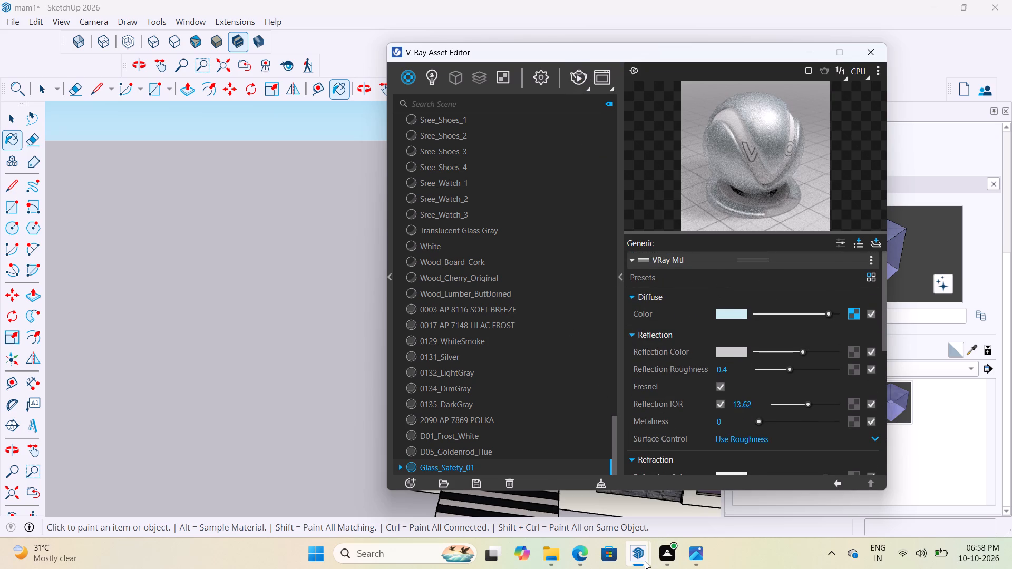
left_click(575, 72)
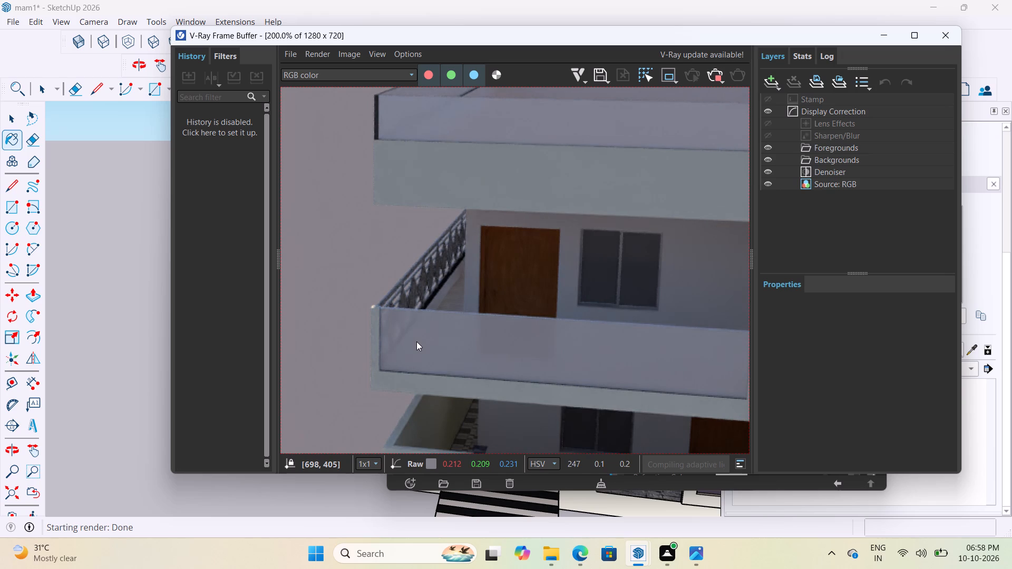
Examine the glass of the balcony panel and terrace railing in the render, both close up and within the whole building.
scroll(394, 296, "down", 2)
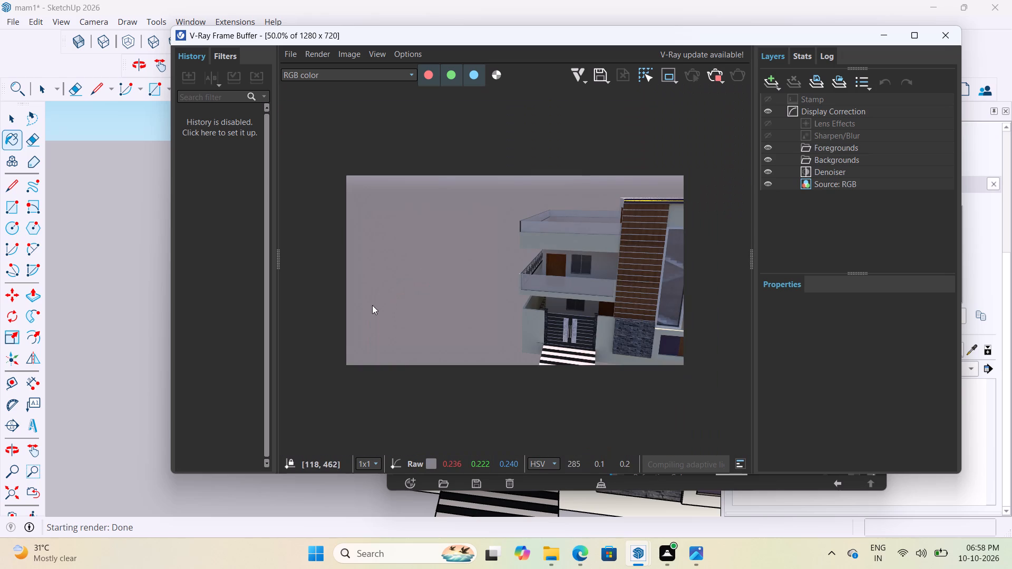
scroll(161, 463, "down", 1)
scroll(315, 423, "down", 2)
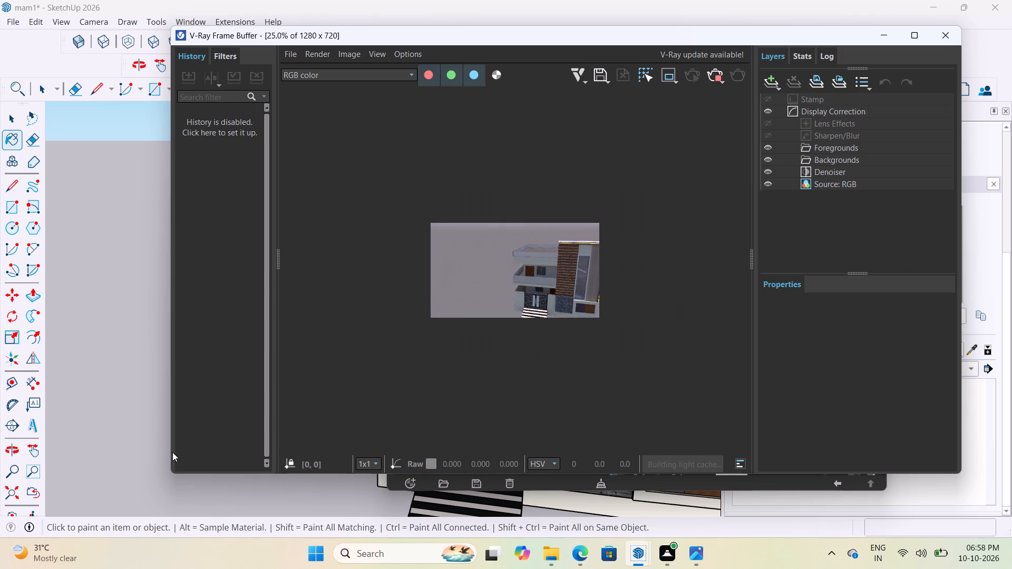
scroll(582, 281, "up", 1)
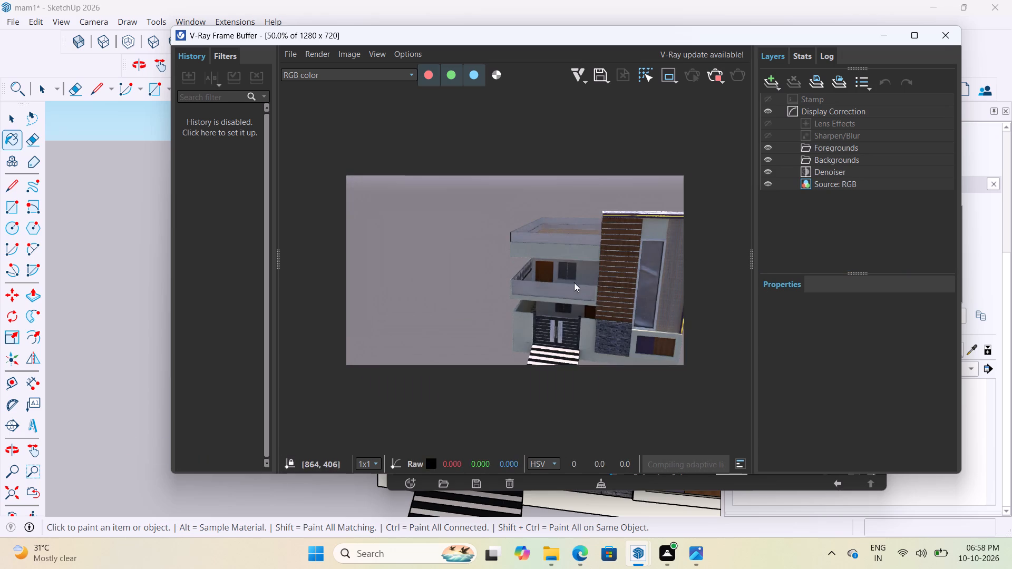
scroll(666, 249, "up", 1)
scroll(537, 249, "up", 1)
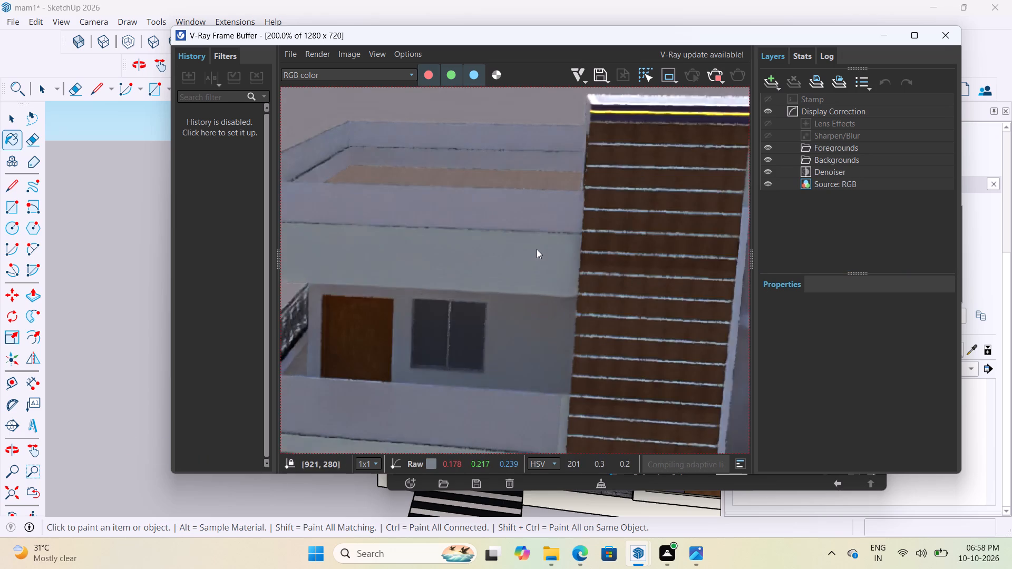
middle_click_drag(552, 250, 640, 270)
scroll(529, 254, "down", 1)
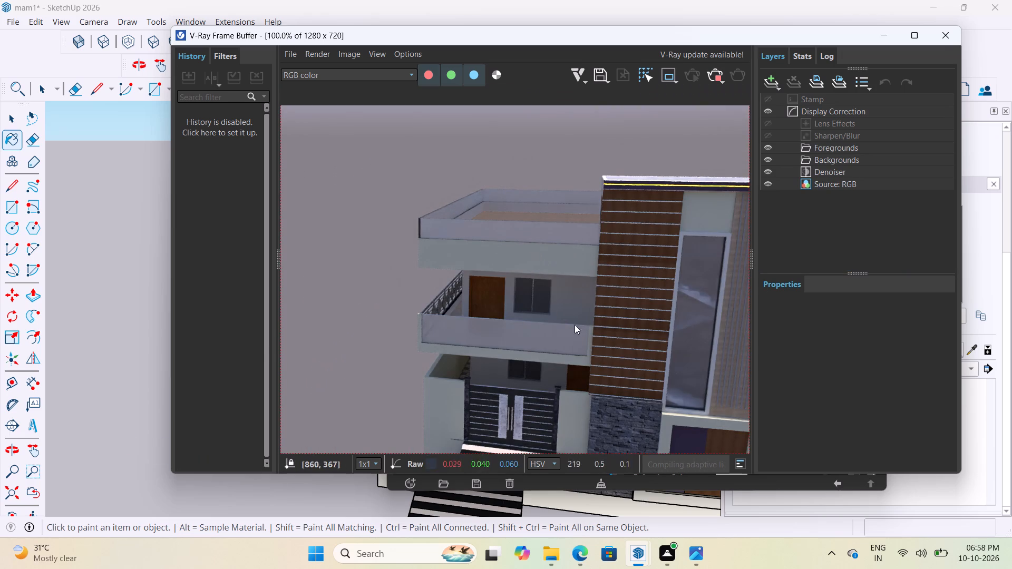
scroll(486, 215, "down", 1)
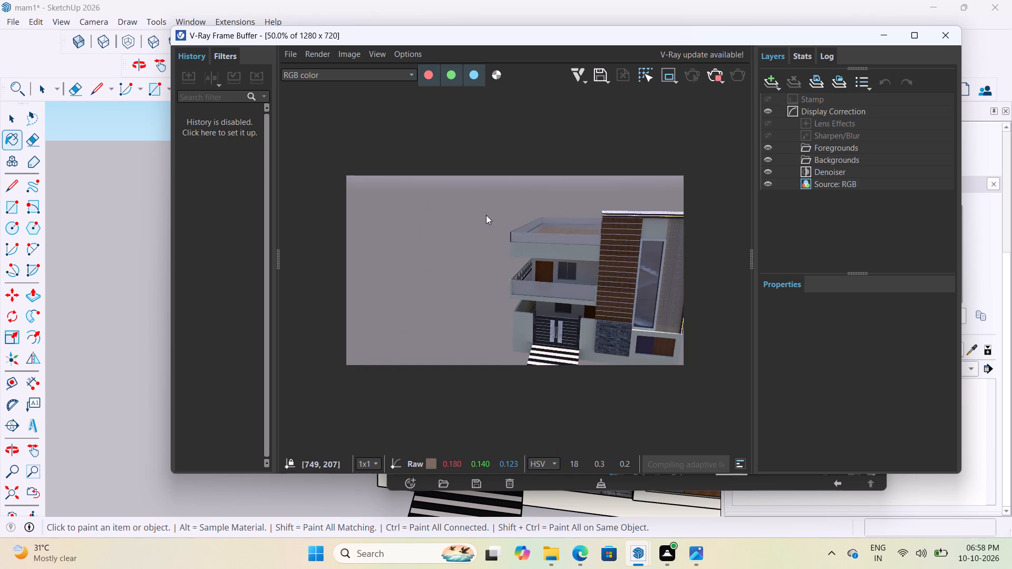
scroll(665, 315, "up", 1)
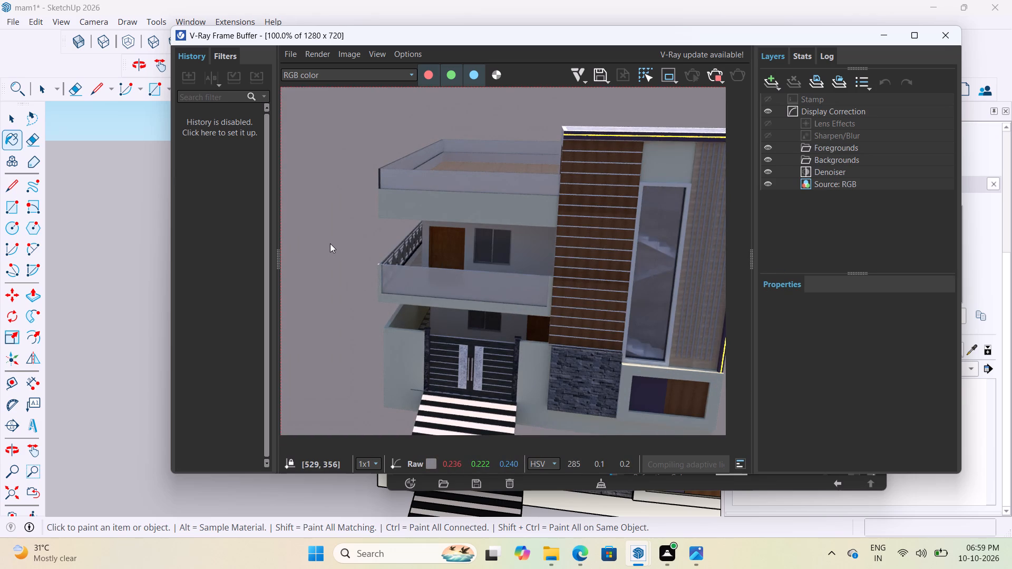
scroll(454, 307, "down", 1)
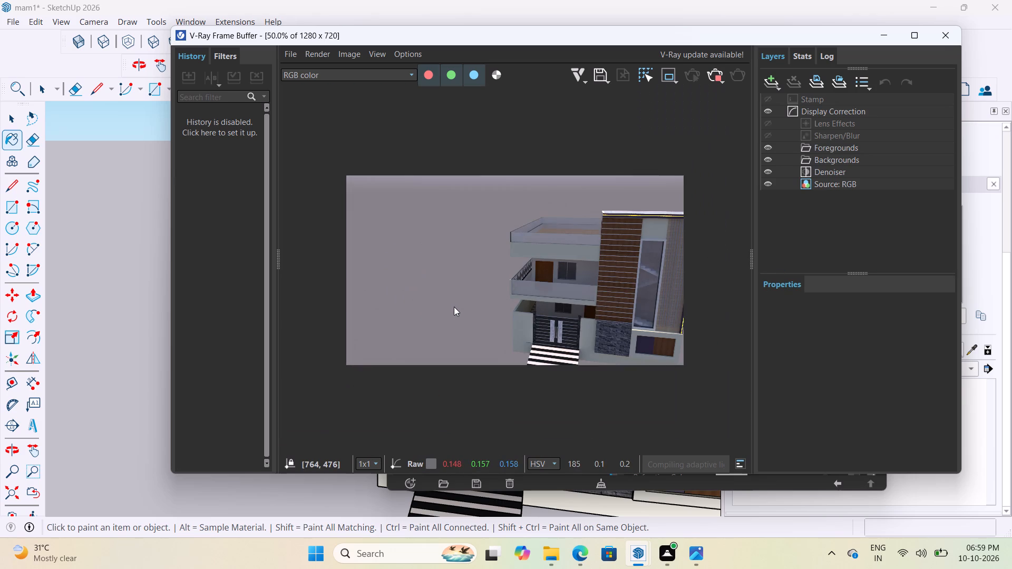
middle_click_drag(566, 241, 523, 219)
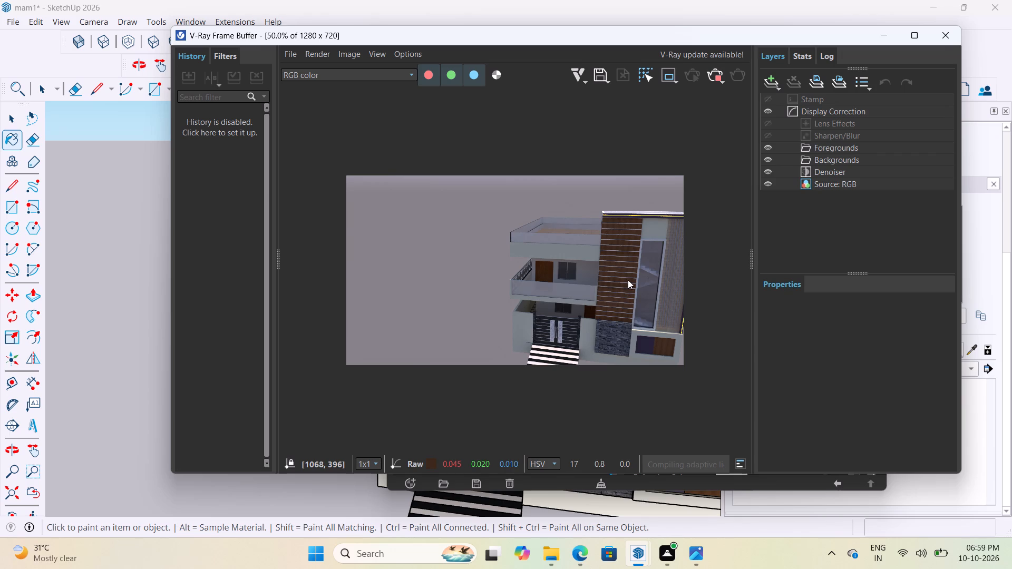
scroll(628, 280, "up", 1)
scroll(497, 289, "down", 1)
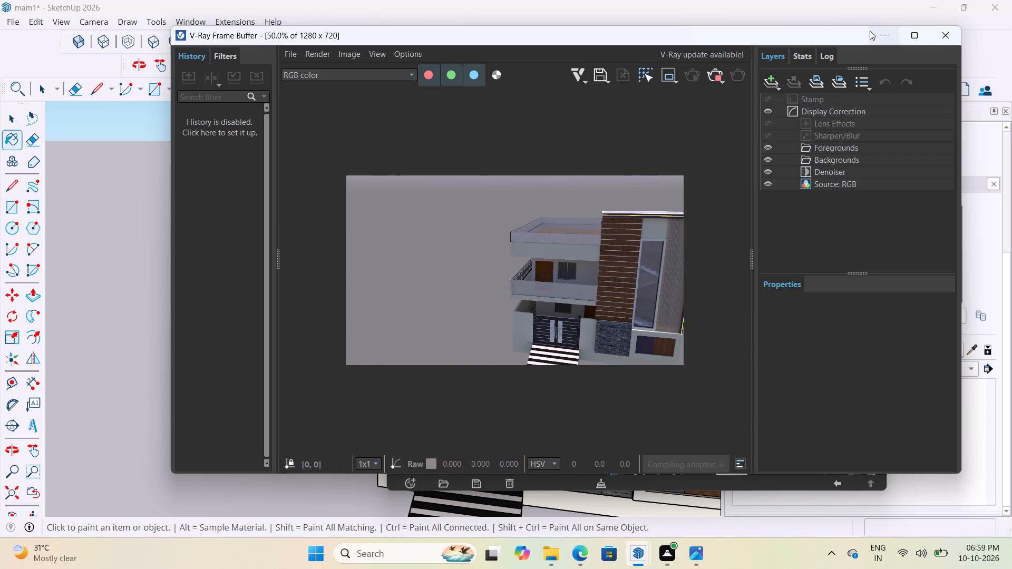
left_click(883, 33)
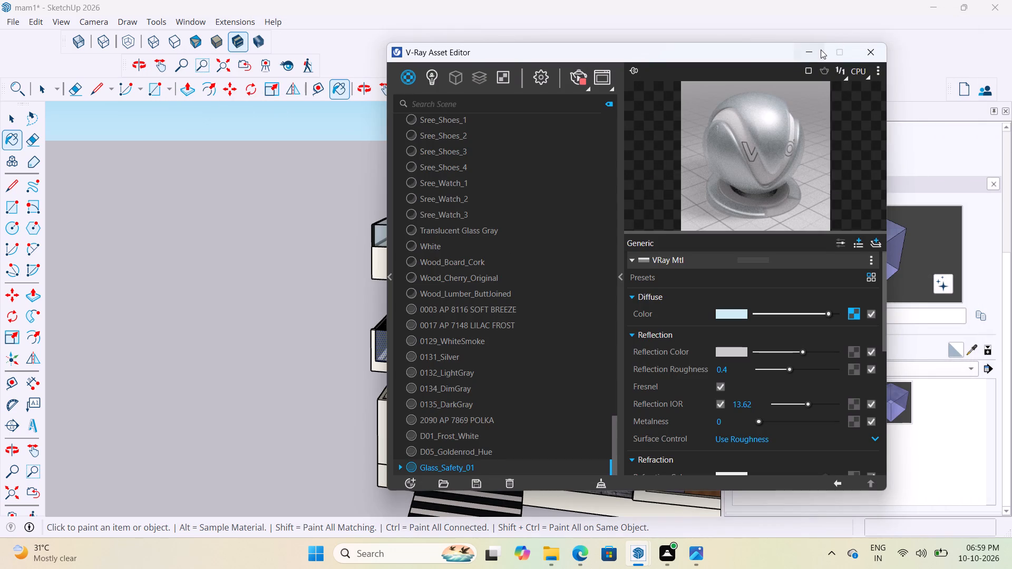
Examine the rendered facade and its glass railings from a lower, more frontal view of the whole house.
left_click(821, 50)
scroll(366, 266, "down", 3)
middle_click_drag(436, 366, 486, 375)
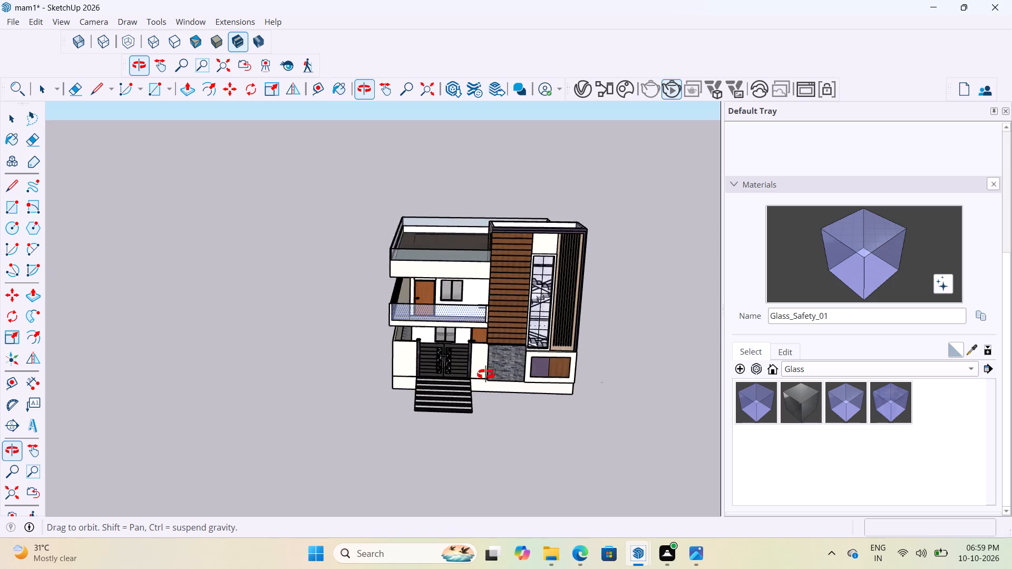
middle_click_drag(486, 375, 471, 343)
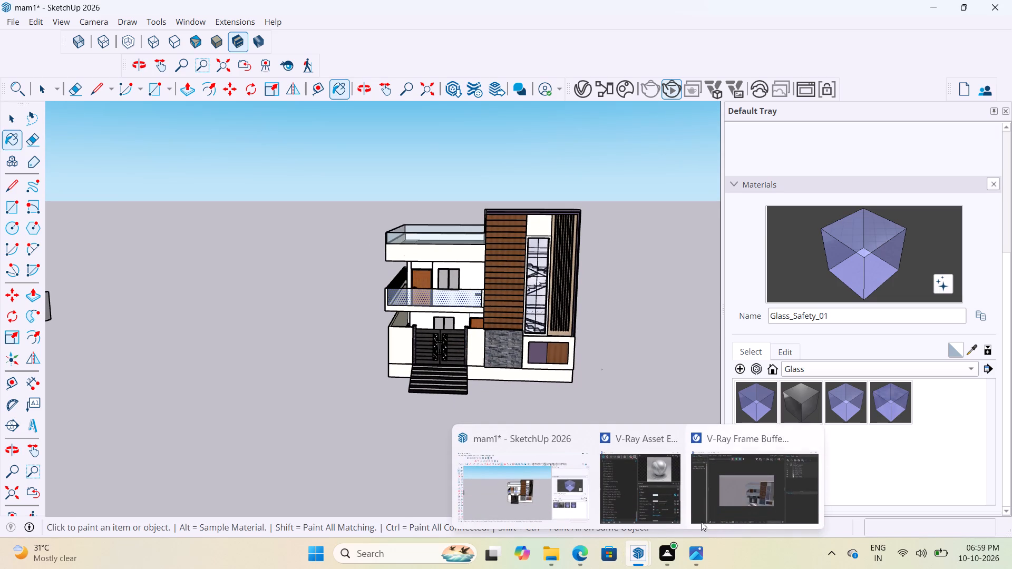
left_click(747, 506)
scroll(576, 277, "up", 2)
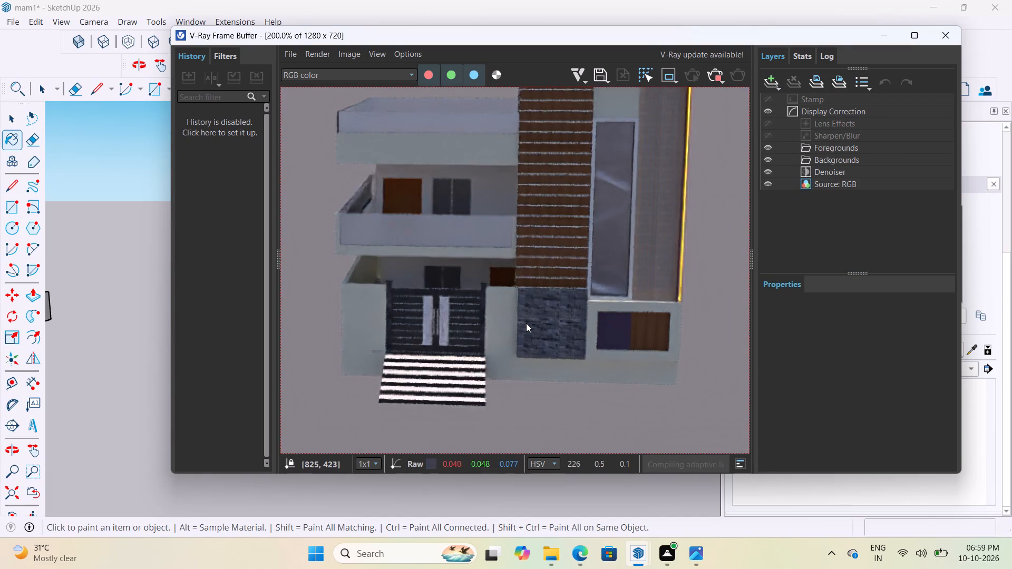
scroll(526, 323, "down", 1)
scroll(553, 271, "up", 2)
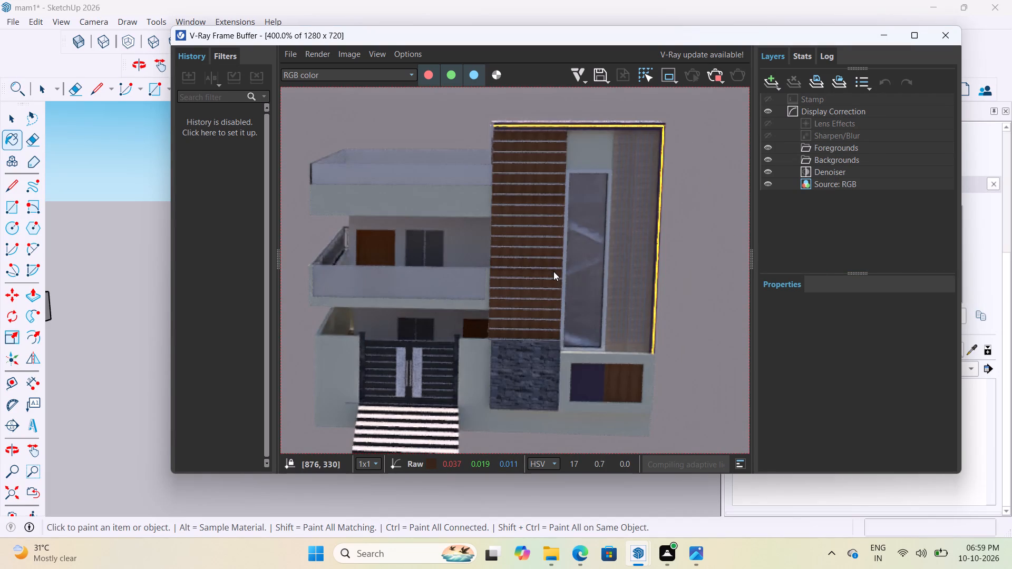
scroll(521, 301, "down", 2)
scroll(466, 243, "up", 1)
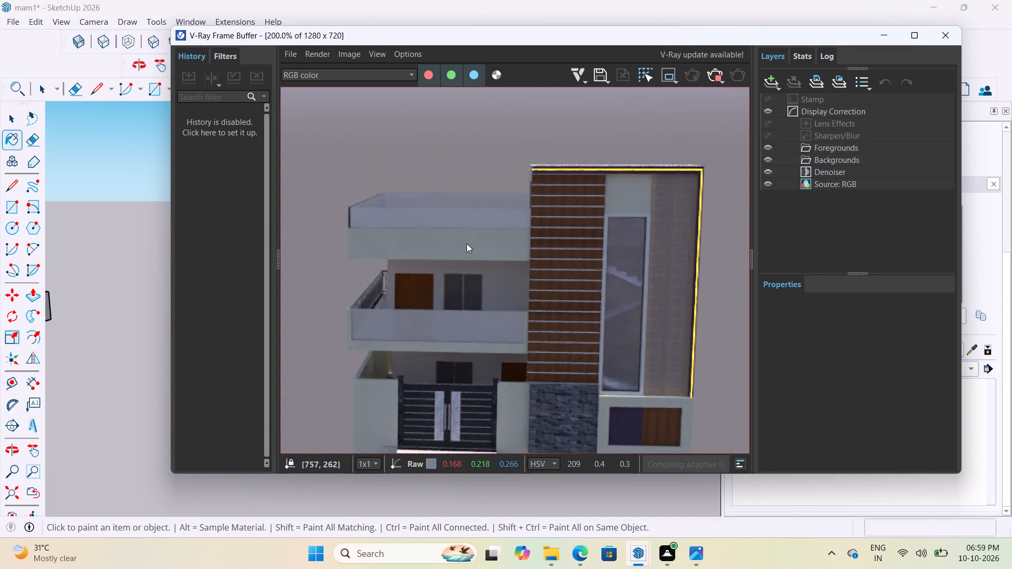
middle_click_drag(497, 248, 515, 248)
scroll(485, 309, "up", 1)
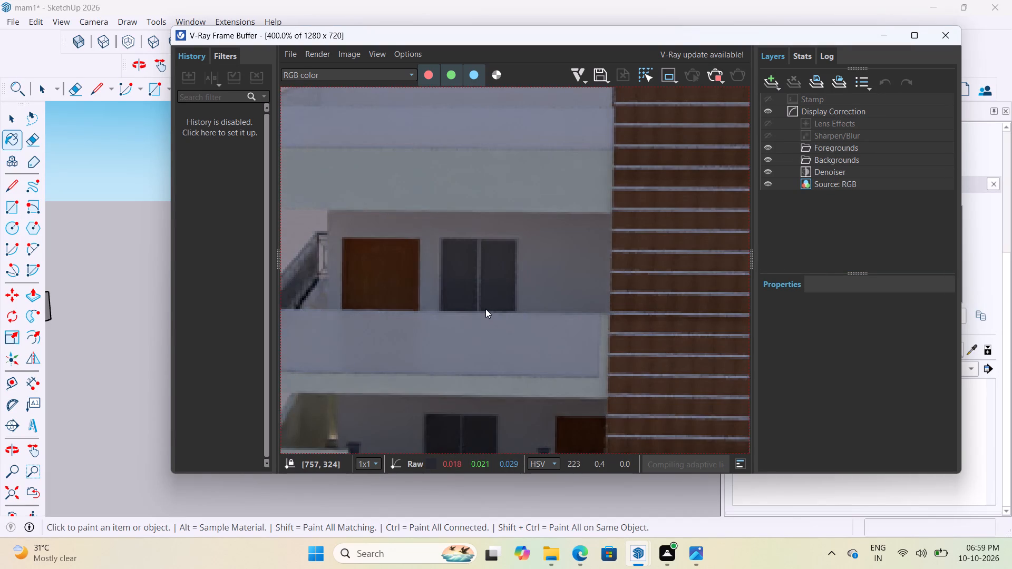
scroll(460, 320, "down", 3)
scroll(557, 258, "up", 2)
scroll(500, 263, "up", 1)
scroll(464, 271, "down", 2)
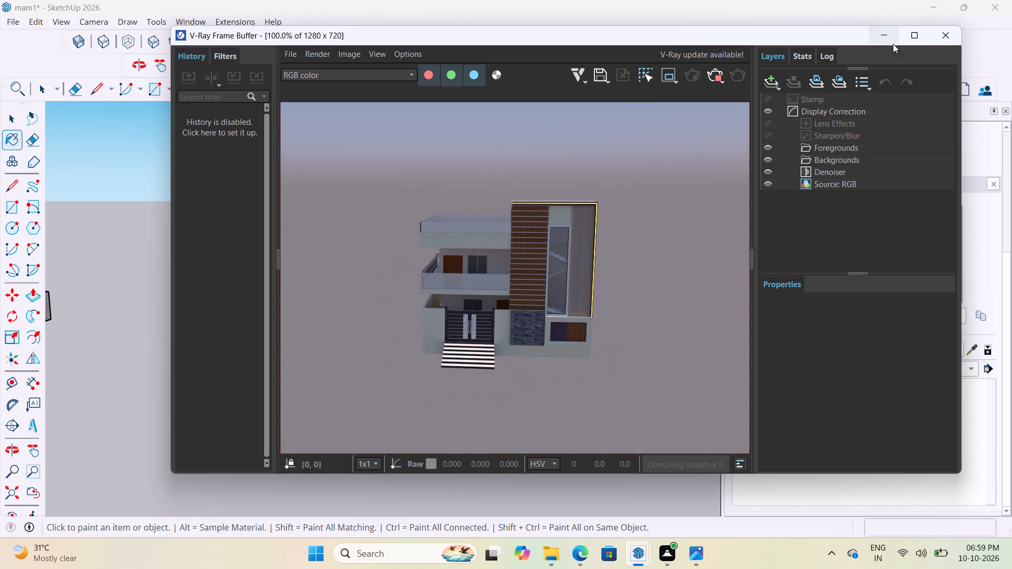
left_click(877, 40)
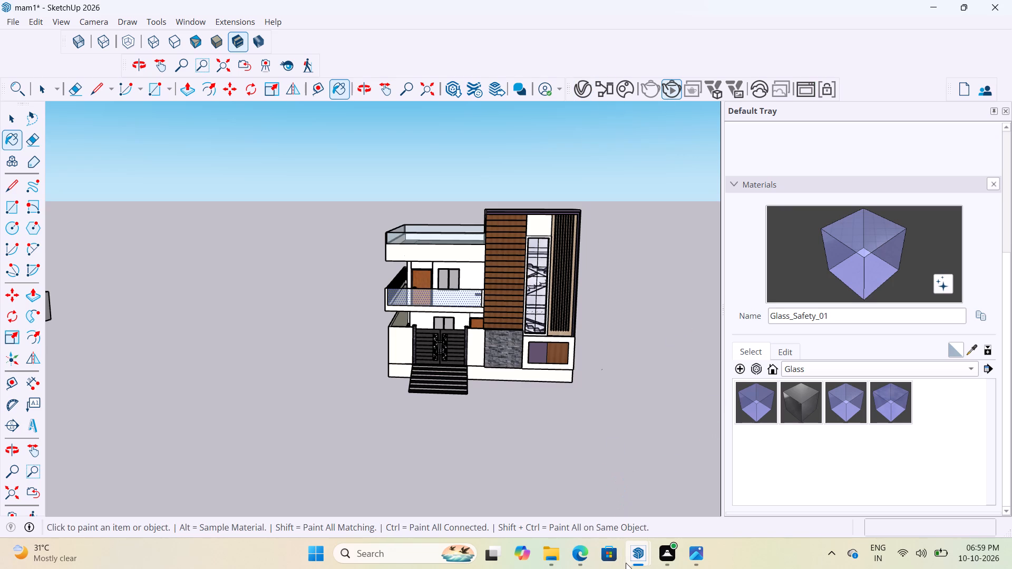
Darken the color of SunLight to a medium gray in the V-Ray Asset Editor.
left_click(659, 502)
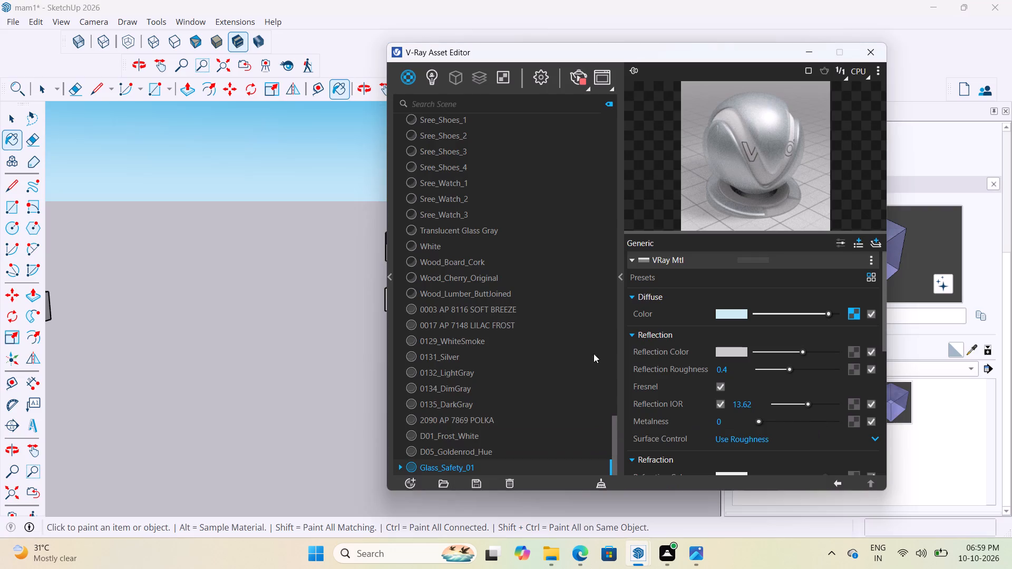
left_click(438, 79)
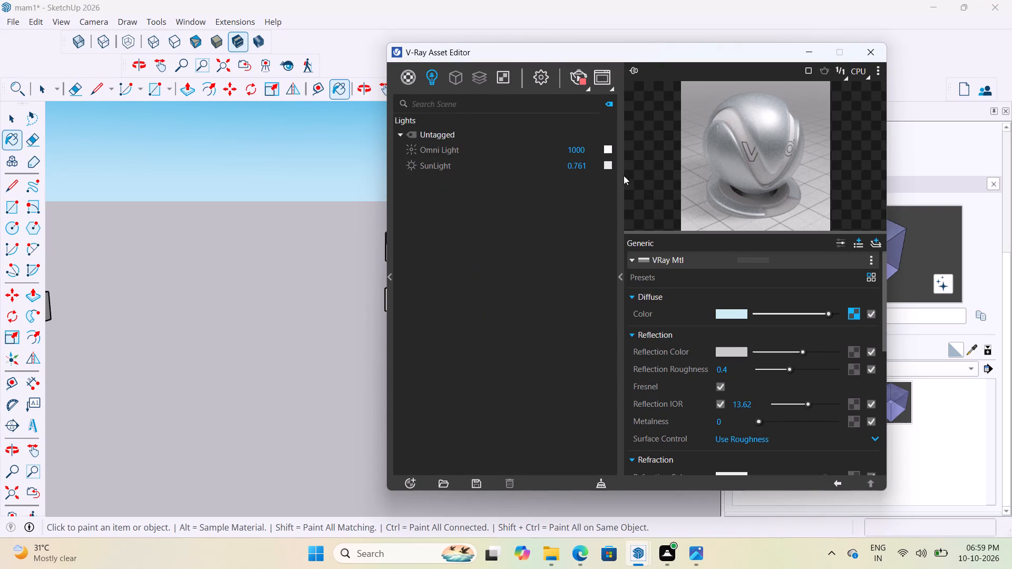
left_click(437, 165)
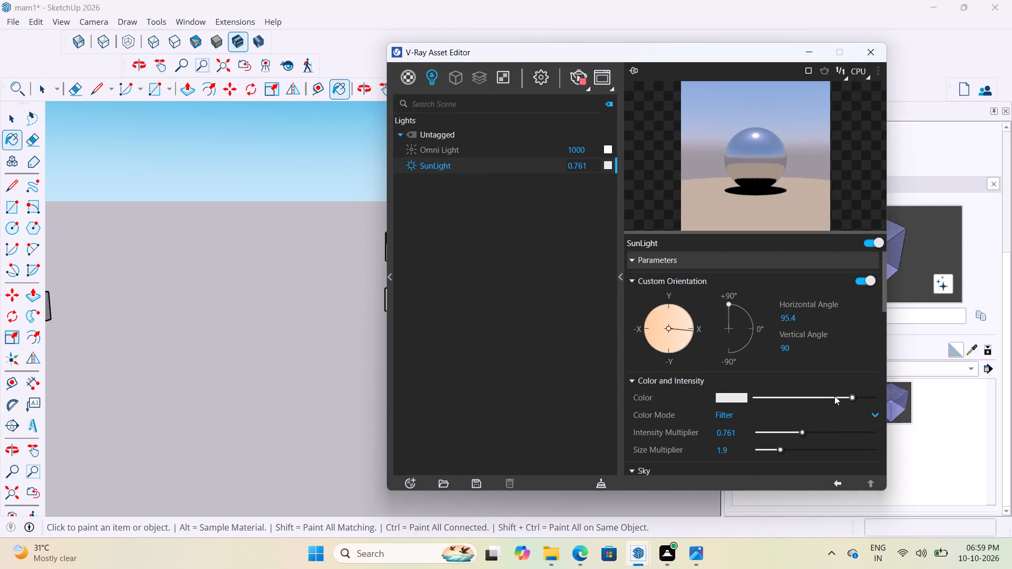
left_click_drag(834, 396, 793, 398)
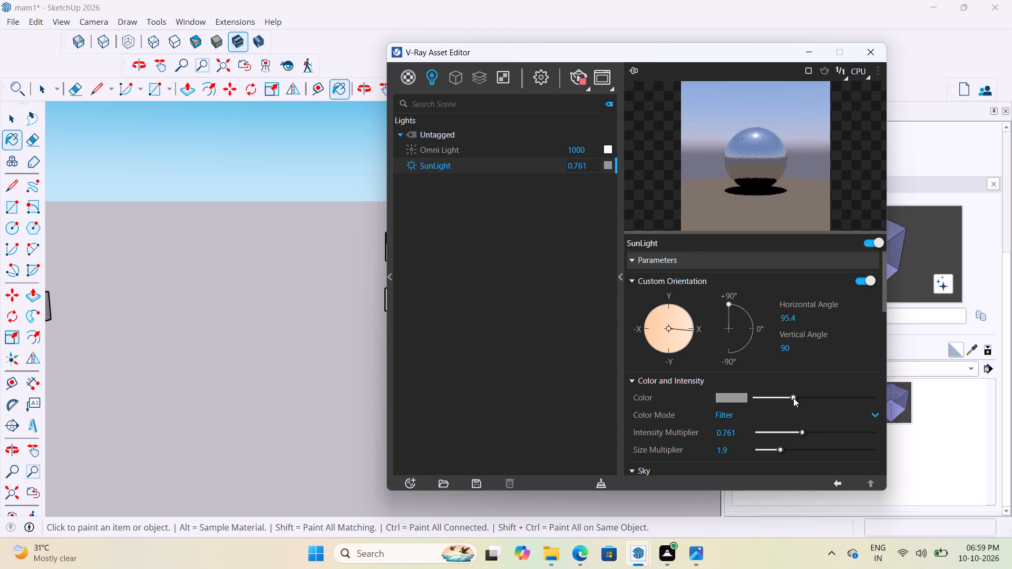
Rotate SunLight to a horizontal angle of 63.4 and turn off its custom orientation.
left_click_drag(691, 329, 691, 318)
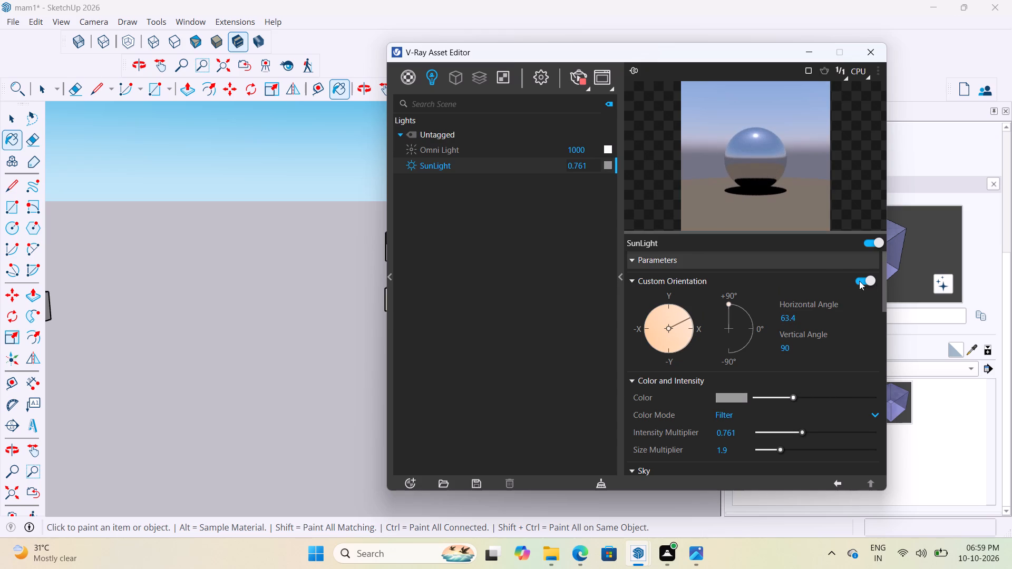
left_click(859, 281)
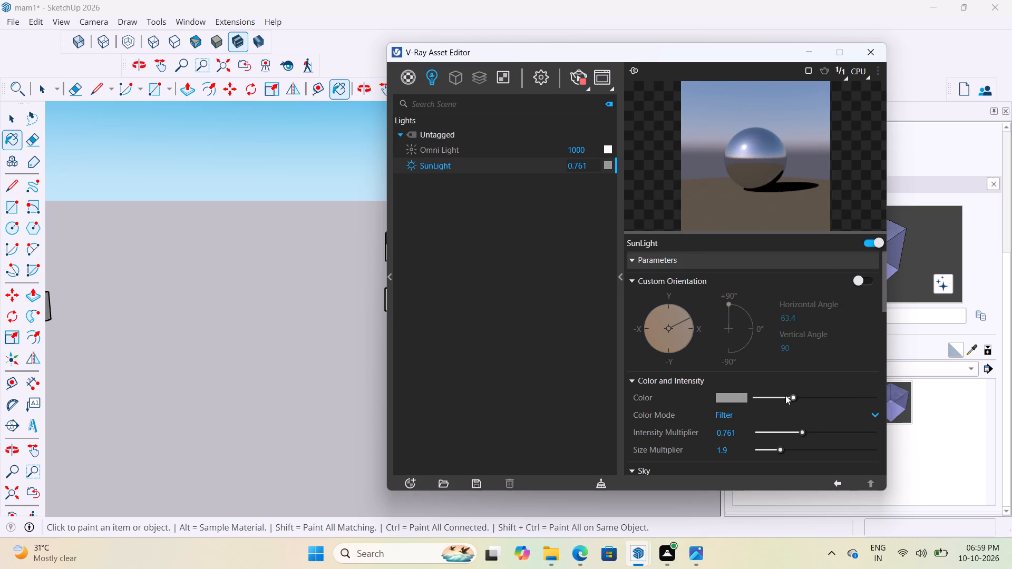
Lighten SunLight's color to white and set its intensity multiplier to 0.439 and size multiplier to 1.2.
left_click_drag(792, 395, 865, 392)
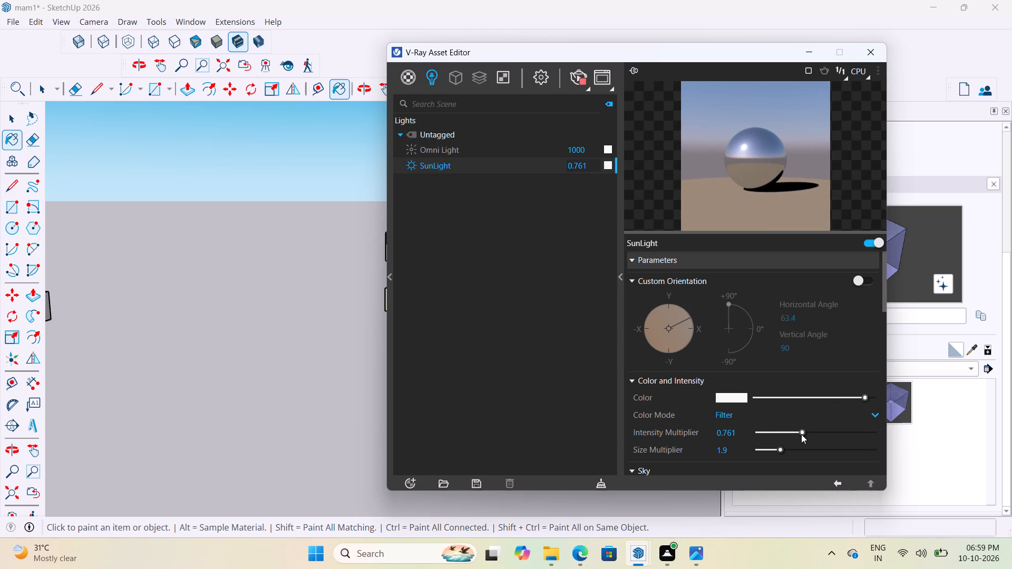
left_click_drag(803, 431, 785, 434)
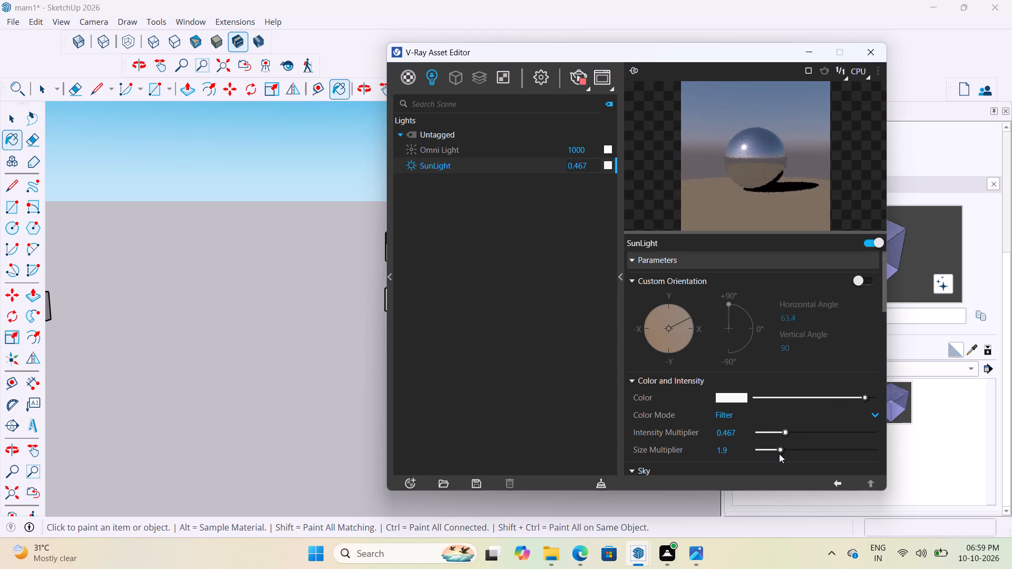
left_click_drag(779, 450, 772, 453)
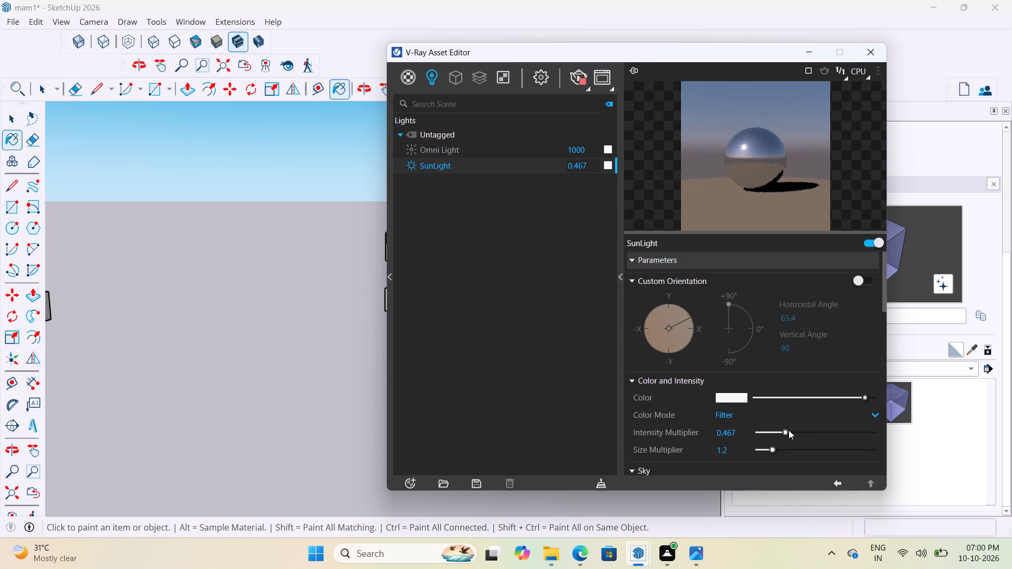
left_click(787, 429)
Turn on SunLight's custom orientation with a horizontal angle of 51.4 and a vertical angle of 90.
left_click_drag(726, 299, 735, 305)
left_click_drag(735, 305, 741, 310)
left_click(867, 277)
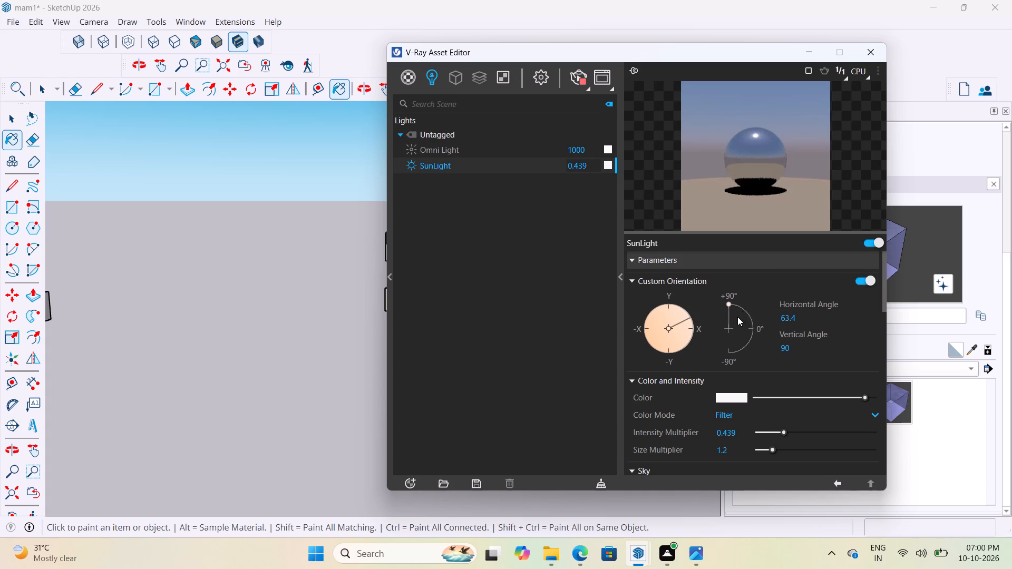
left_click_drag(729, 301, 757, 322)
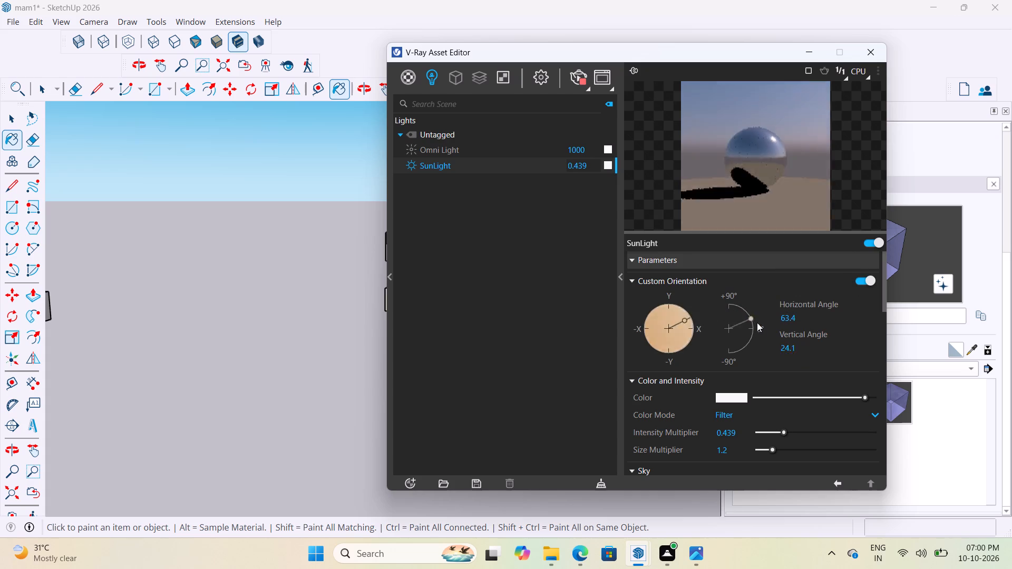
left_click_drag(757, 322, 724, 301)
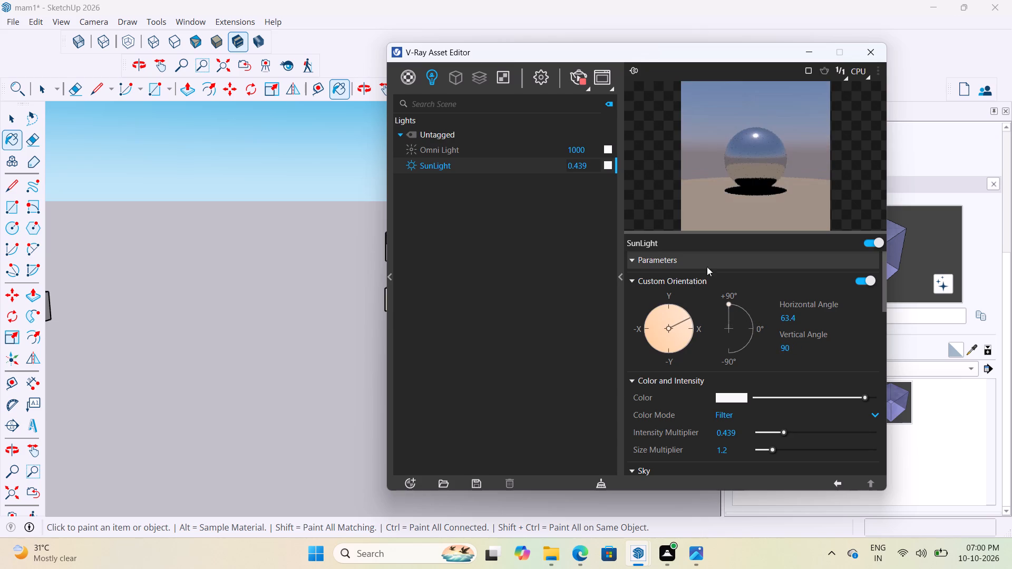
left_click_drag(691, 319, 691, 317)
left_click_drag(691, 317, 690, 312)
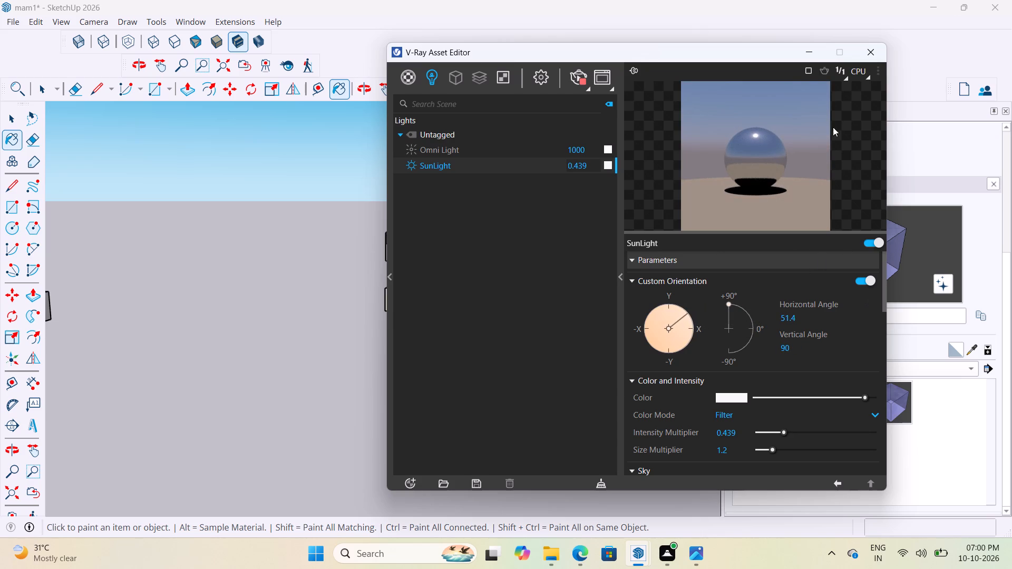
left_click(809, 53)
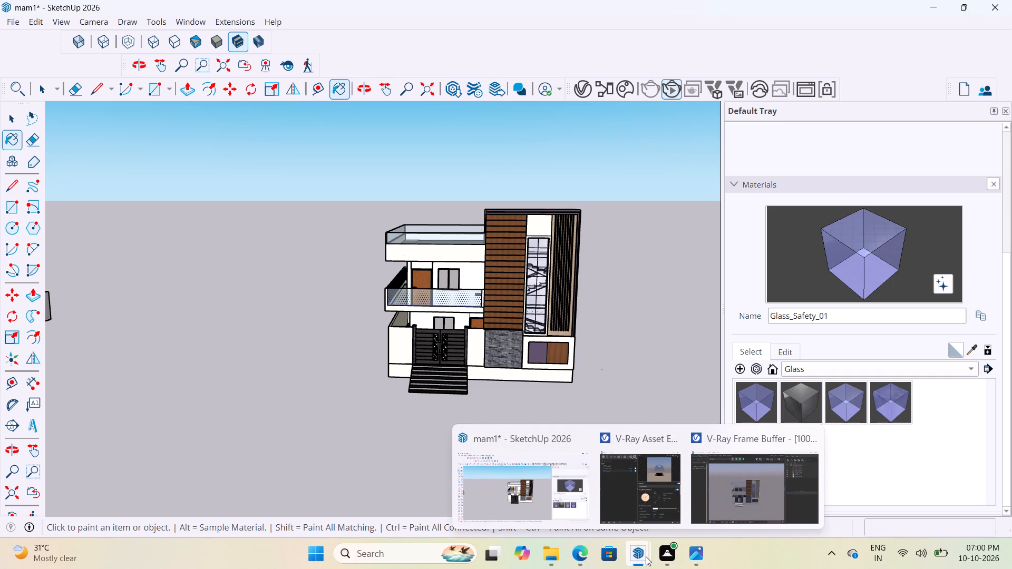
Restart the interactive render with the new SunLight settings.
left_click(739, 519)
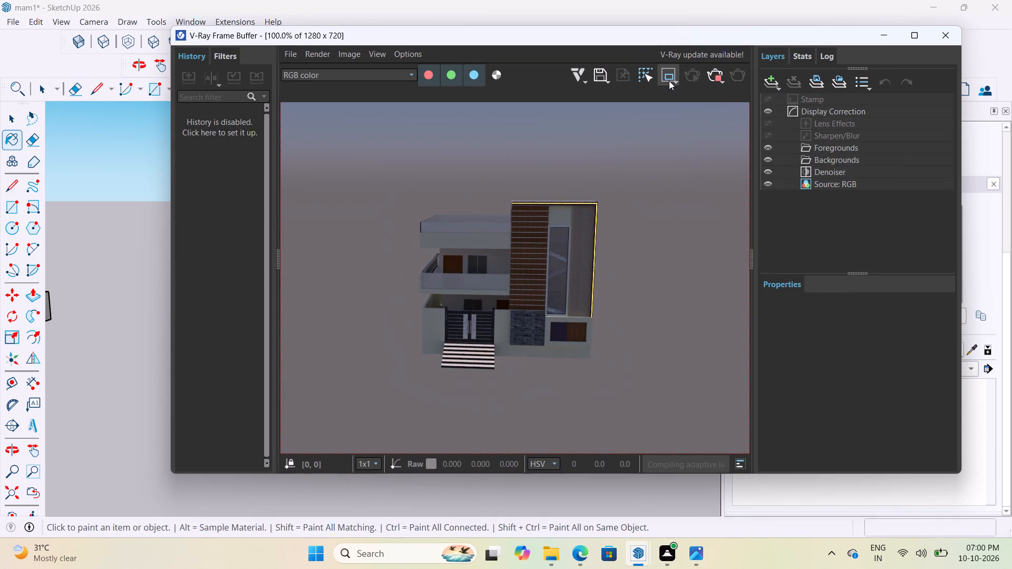
left_click(709, 76)
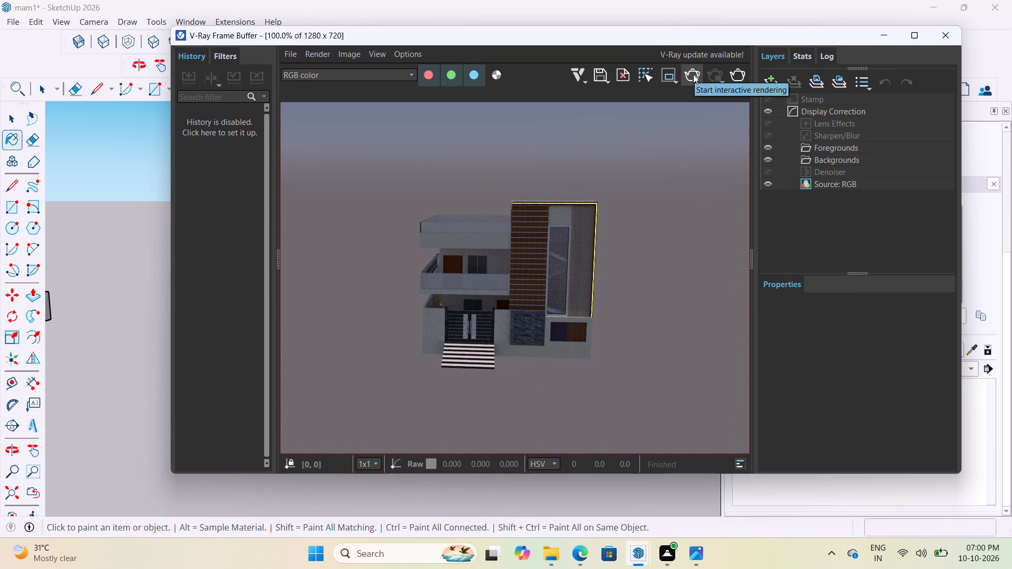
left_click(693, 74)
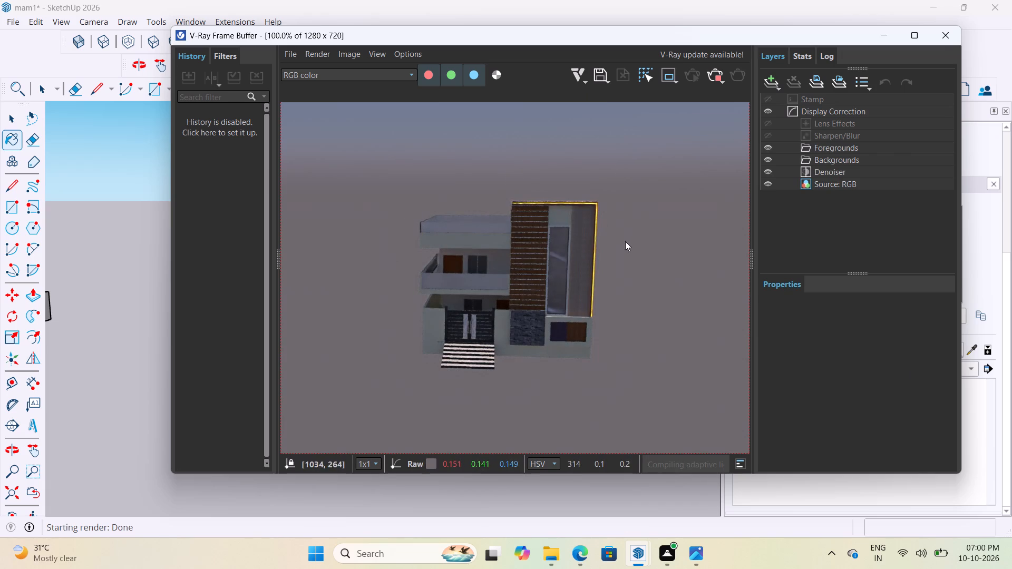
Examine the rendered front facade, especially the tall stair window and the slatted cladding beside it, close up and as a whole.
scroll(515, 287, "up", 2)
scroll(517, 283, "down", 2)
scroll(492, 267, "up", 1)
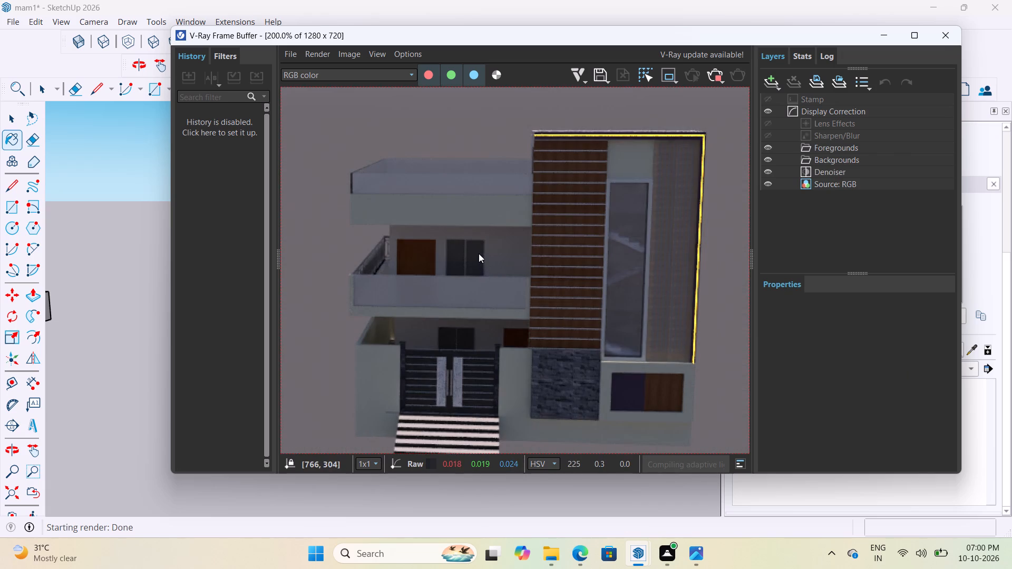
middle_click_drag(479, 253, 523, 255)
scroll(482, 258, "down", 2)
scroll(593, 288, "up", 1)
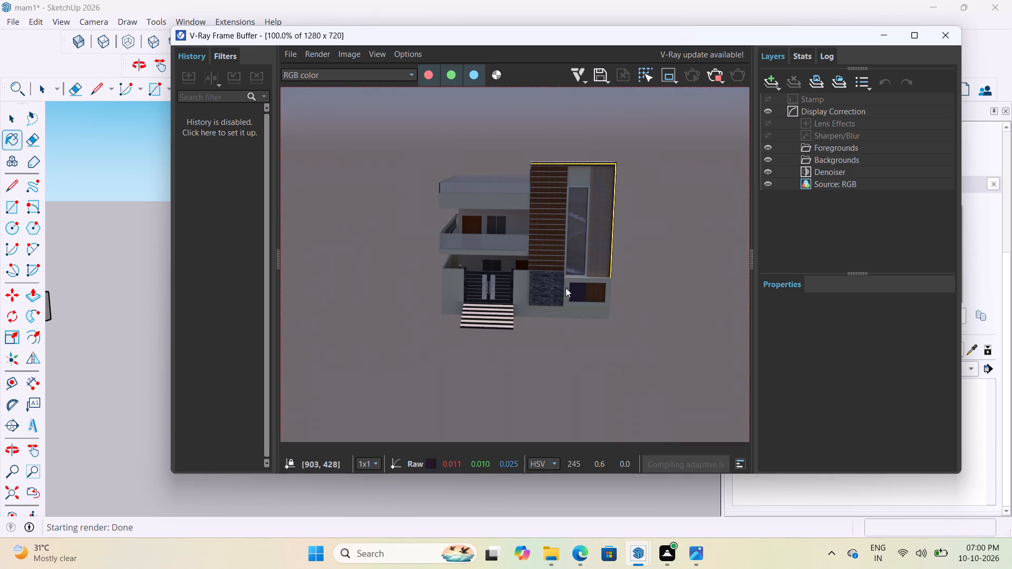
scroll(598, 275, "up", 1)
scroll(599, 276, "down", 1)
scroll(603, 223, "up", 2)
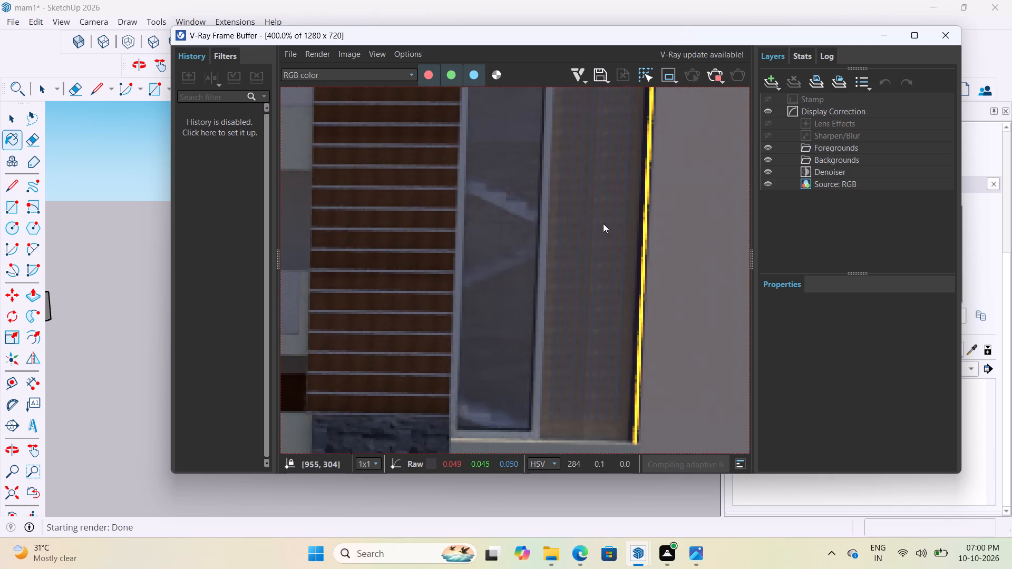
scroll(603, 223, "down", 2)
scroll(602, 213, "up", 2)
middle_click_drag(589, 221, 563, 231)
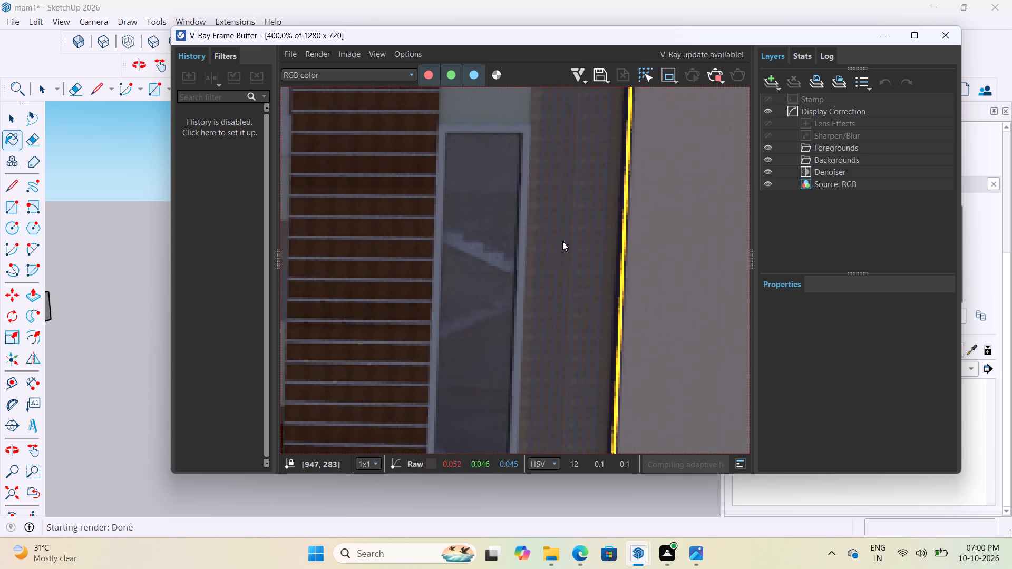
scroll(561, 247, "down", 2)
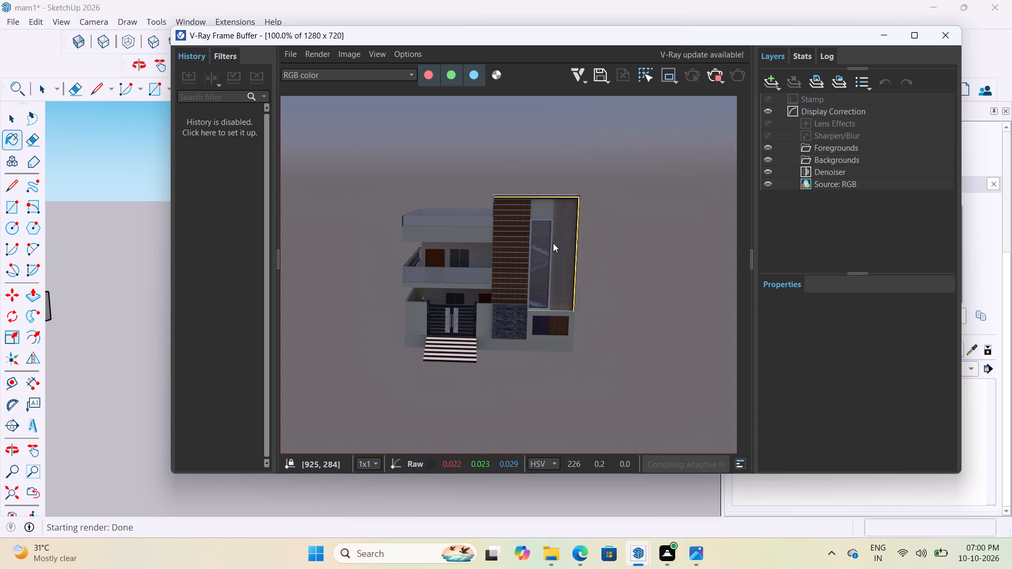
scroll(554, 241, "up", 1)
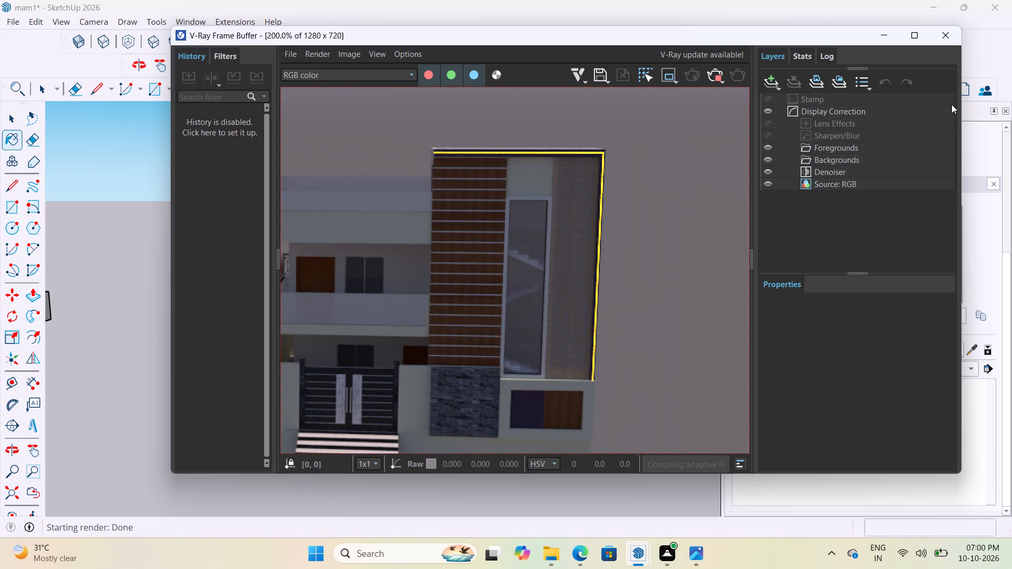
left_click(886, 29)
Open the tall stair window's group on the tower to inspect its frame and glass, and leave the group.
scroll(586, 252, "up", 4)
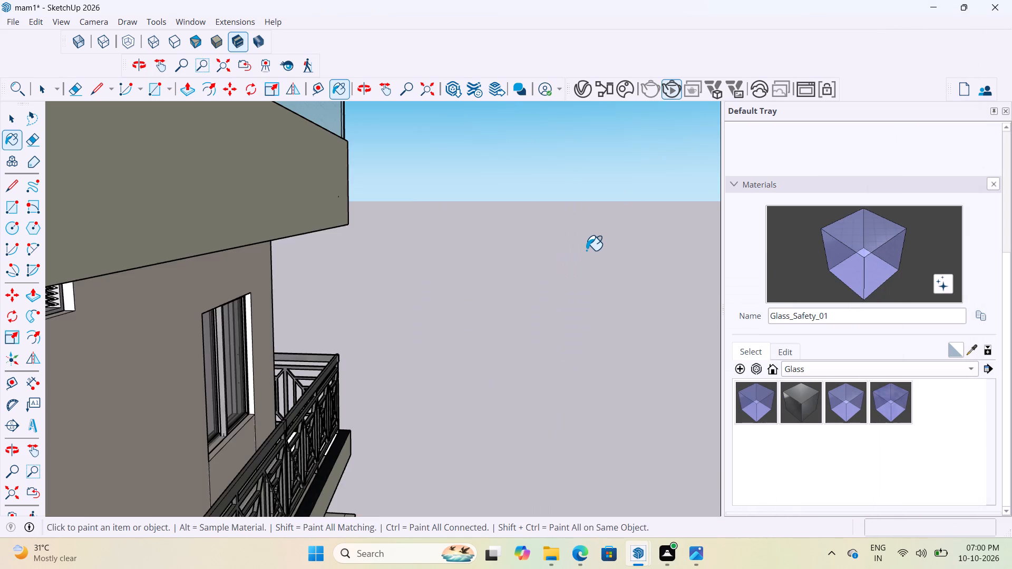
scroll(625, 261, "down", 3)
key("space")
scroll(572, 246, "up", 3)
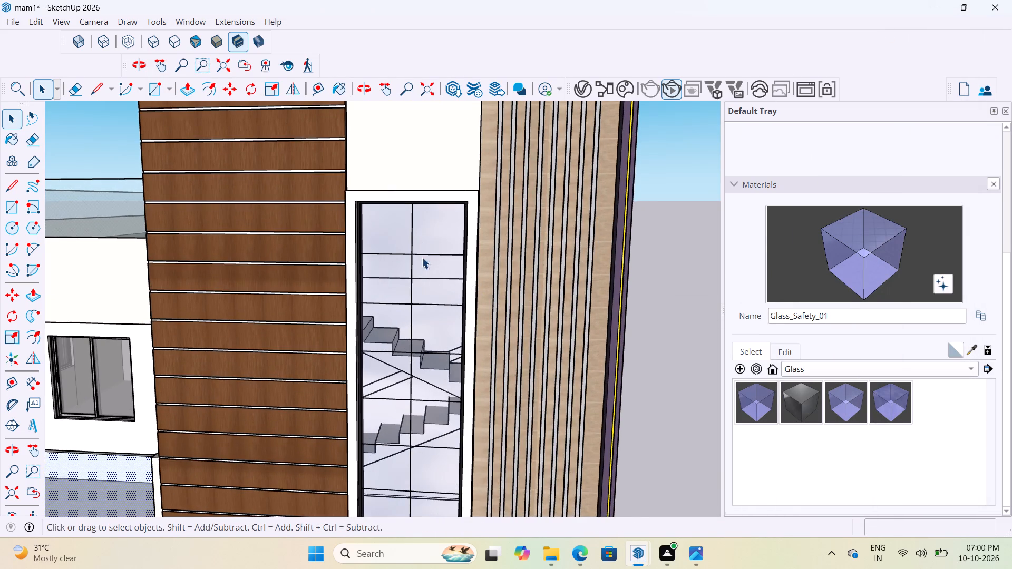
scroll(421, 243, "up", 11)
middle_click_drag(503, 182, 564, 166)
scroll(507, 193, "up", 3)
double_click(483, 206)
left_click(483, 206)
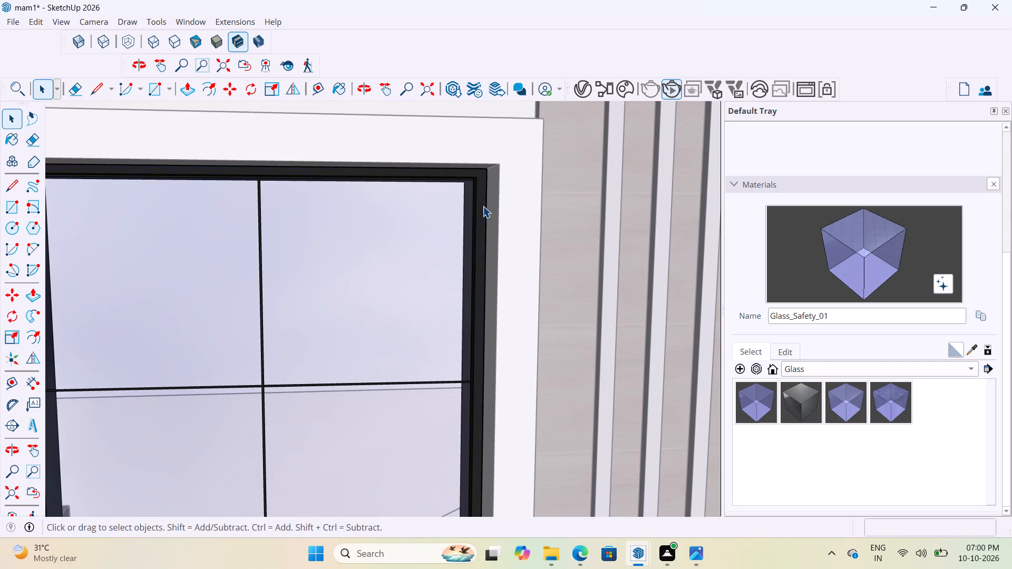
scroll(483, 206, "down", 20)
scroll(483, 206, "down", 7)
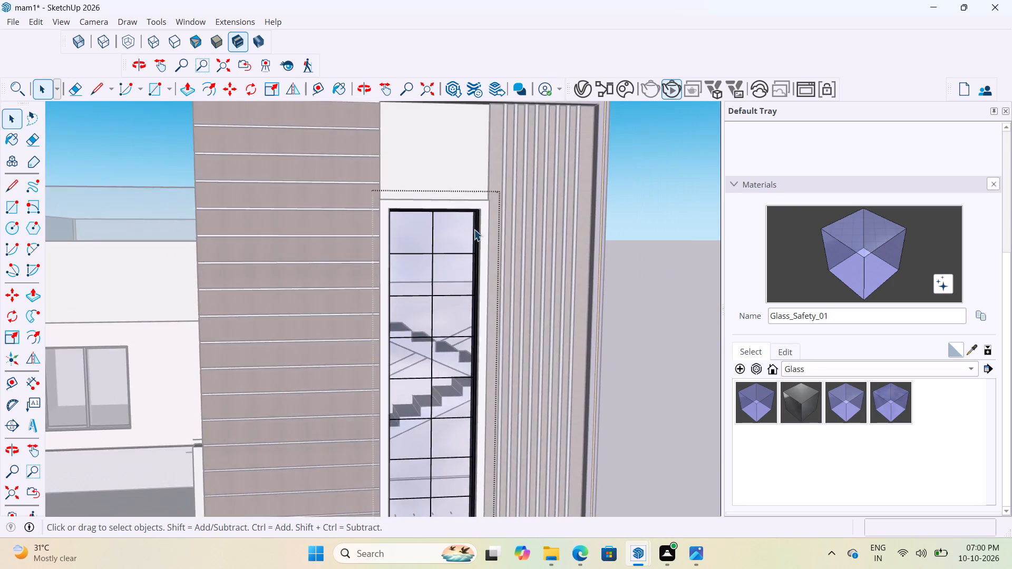
scroll(474, 229, "down", 8)
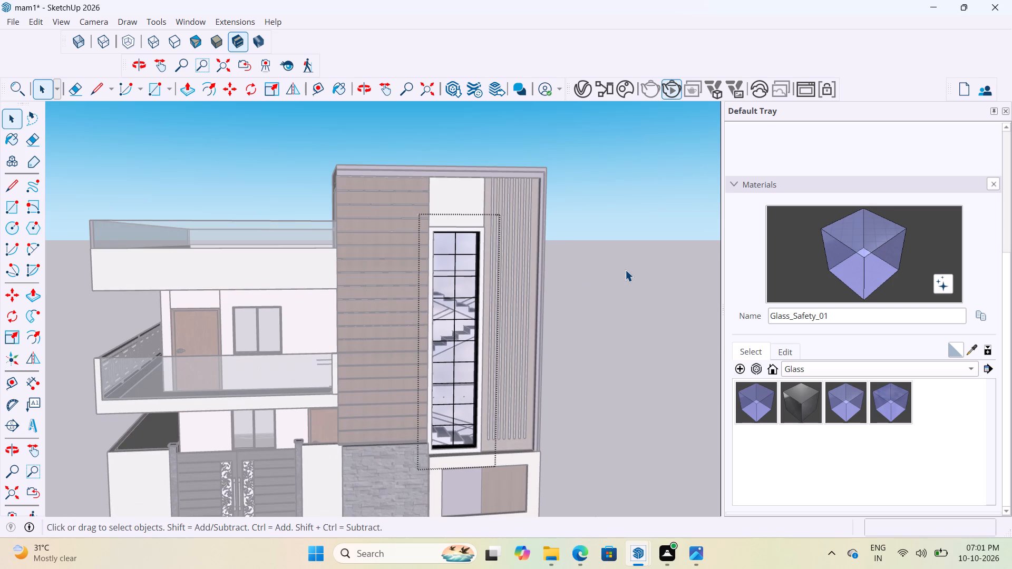
scroll(620, 266, "down", 9)
left_click(628, 165)
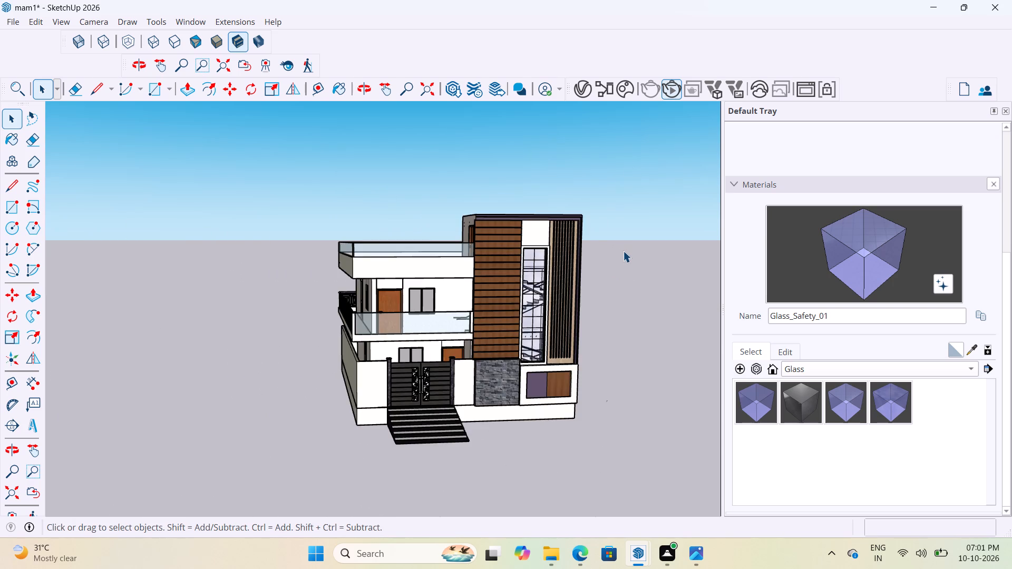
Inspect the house model from the front and side, ending on a raised corner view showing the side balcony and gate steps.
scroll(623, 251, "up", 1)
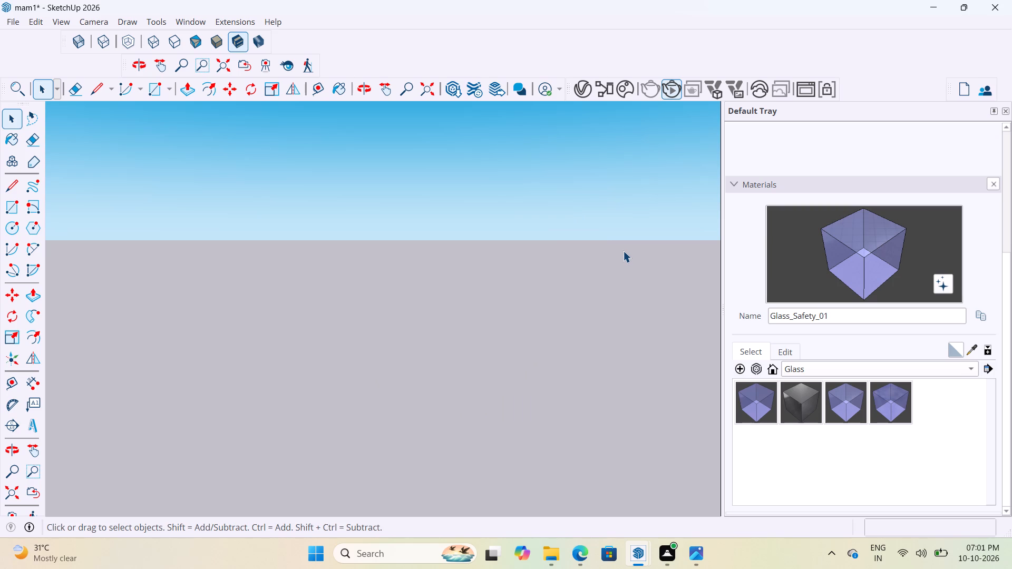
scroll(351, 319, "down", 5)
scroll(313, 355, "up", 4)
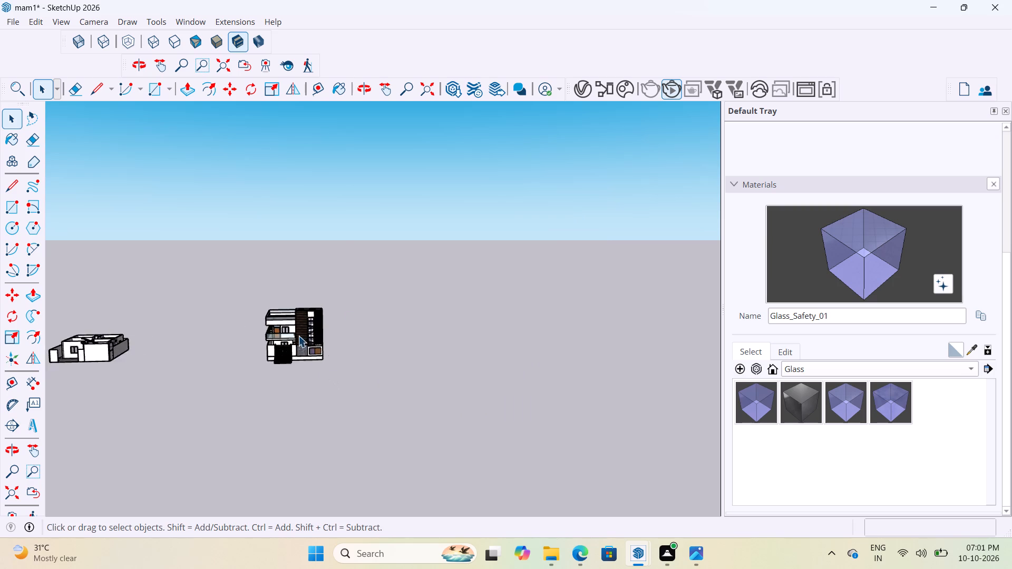
scroll(298, 336, "up", 17)
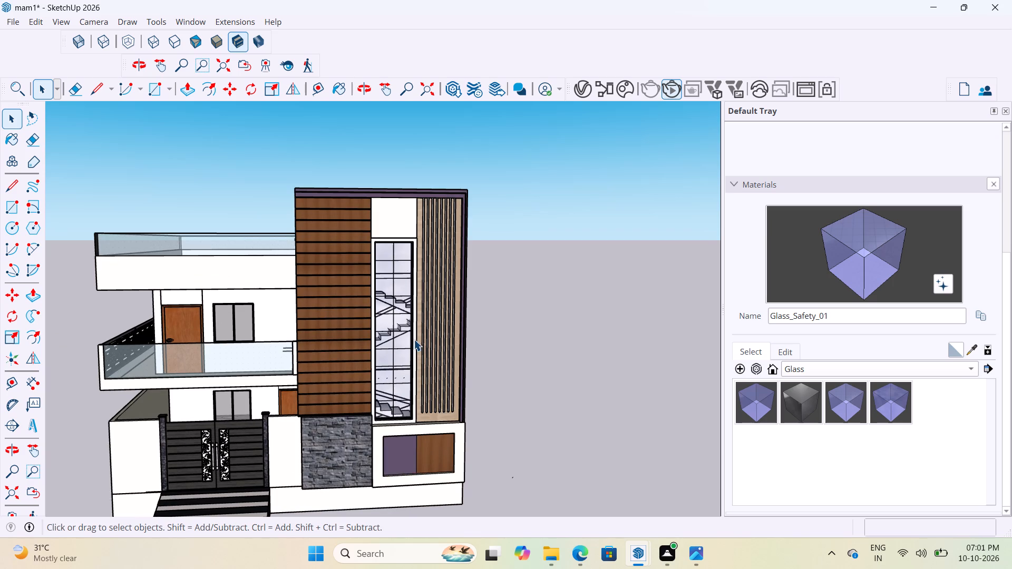
middle_click_drag(529, 302, 574, 305)
scroll(569, 309, "down", 2)
middle_click_drag(567, 328, 539, 353)
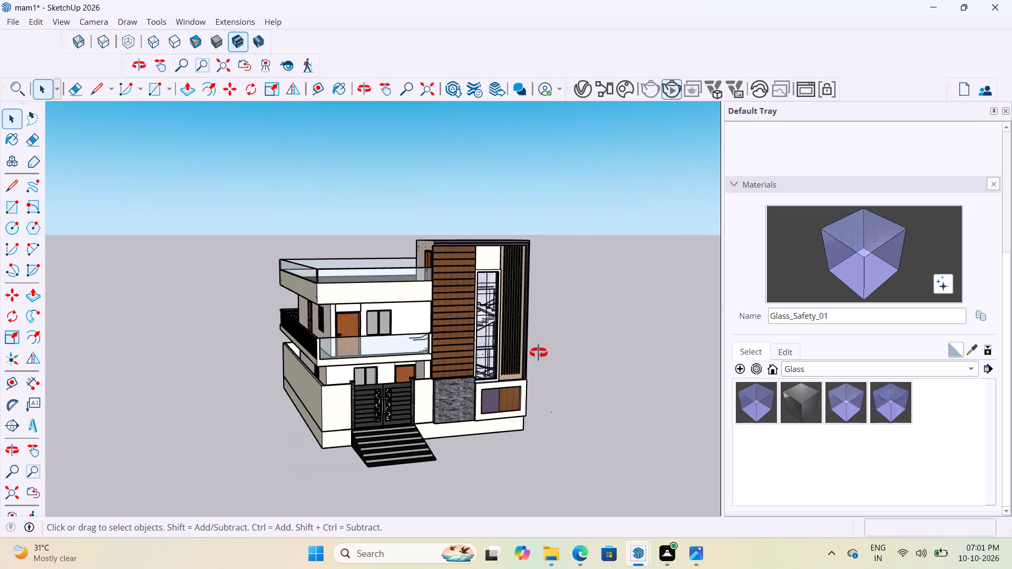
middle_click_drag(539, 353, 514, 372)
middle_click_drag(484, 324, 471, 294)
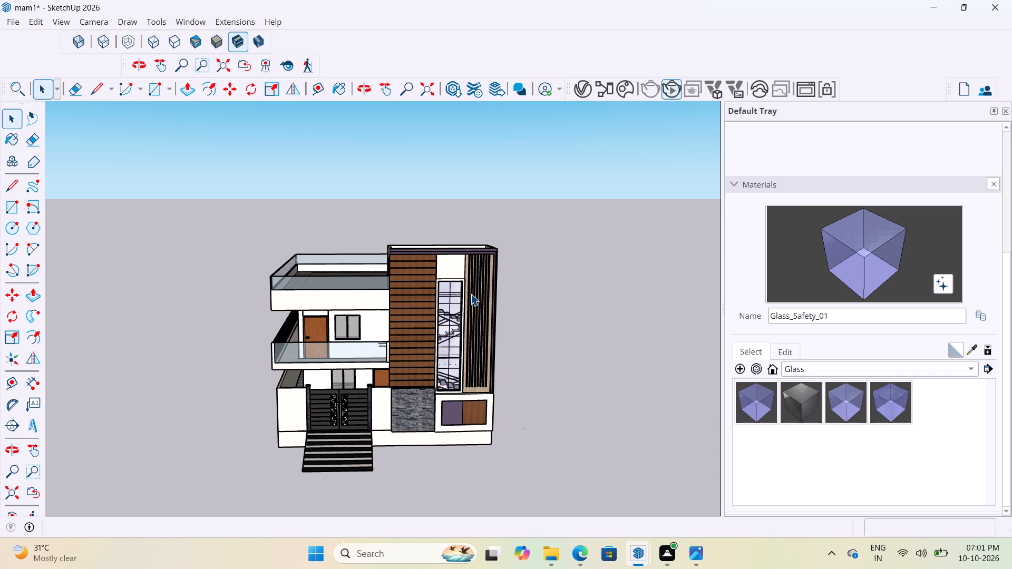
scroll(443, 311, "up", 6)
middle_click_drag(479, 274, 654, 280)
scroll(531, 277, "down", 2)
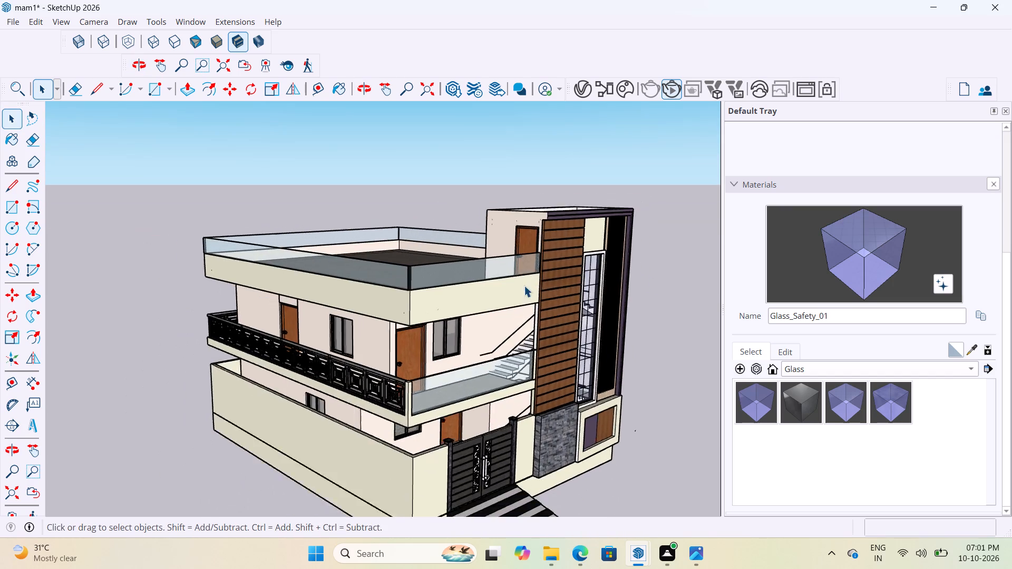
scroll(524, 286, "down", 6)
middle_click_drag(521, 321, 562, 342)
scroll(514, 352, "down", 3)
scroll(524, 358, "up", 6)
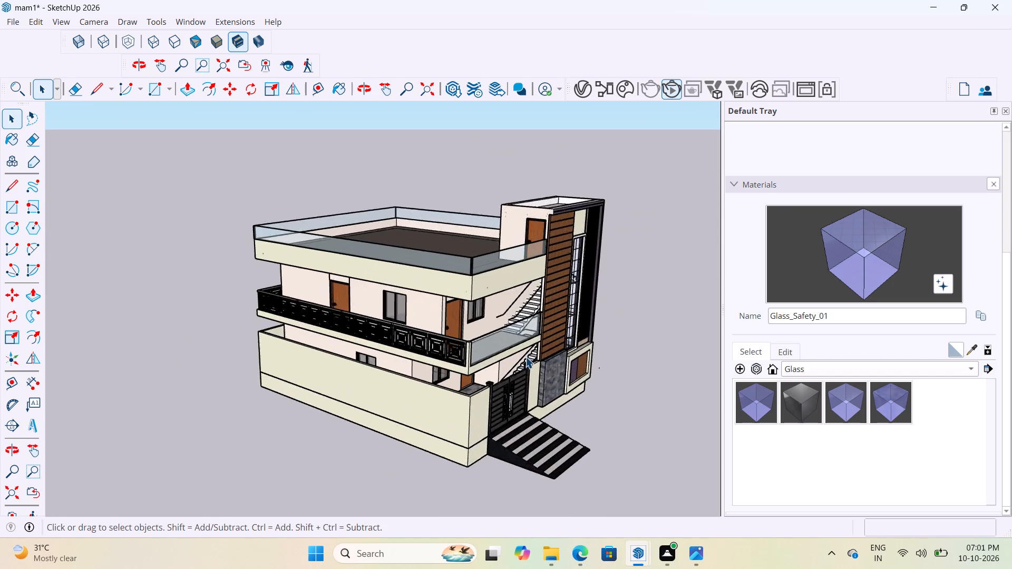
scroll(526, 357, "up", 2)
scroll(451, 232, "down", 4)
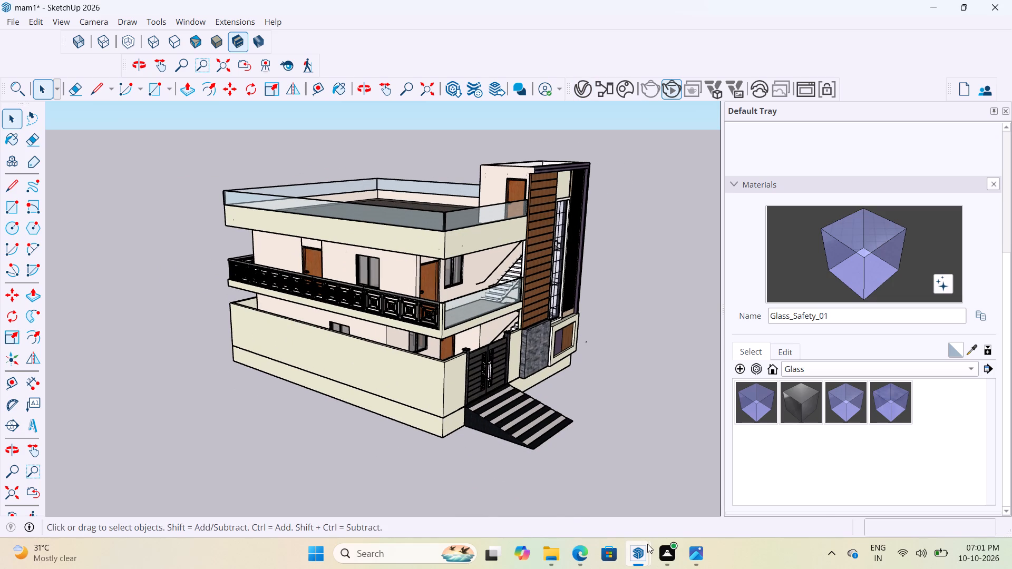
Examine the interactive render of the corner view, checking the balcony glass, roof parapet glass, tower cladding and tall stair window close up.
left_click(741, 492)
scroll(543, 389, "down", 3)
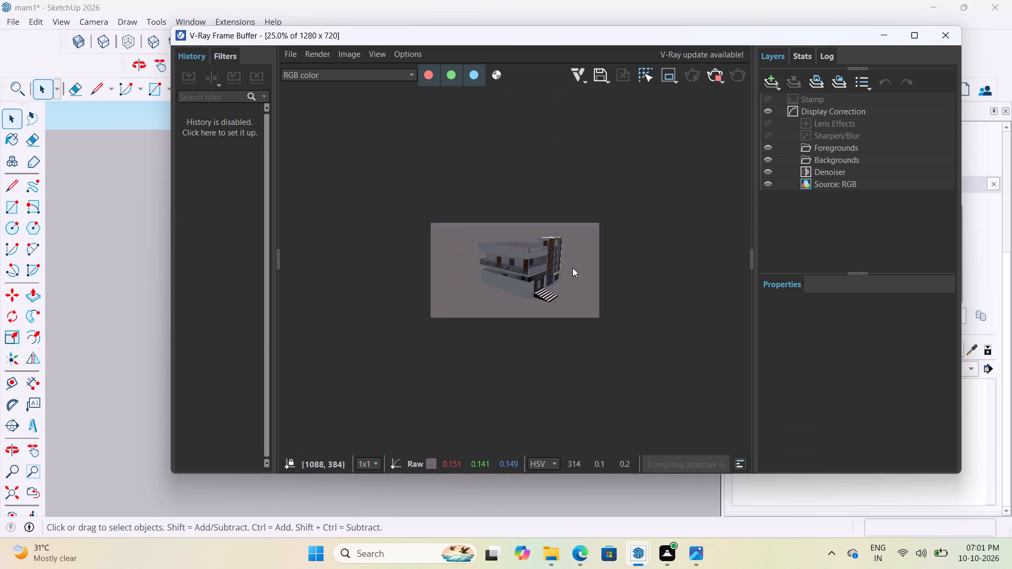
scroll(546, 238, "up", 2)
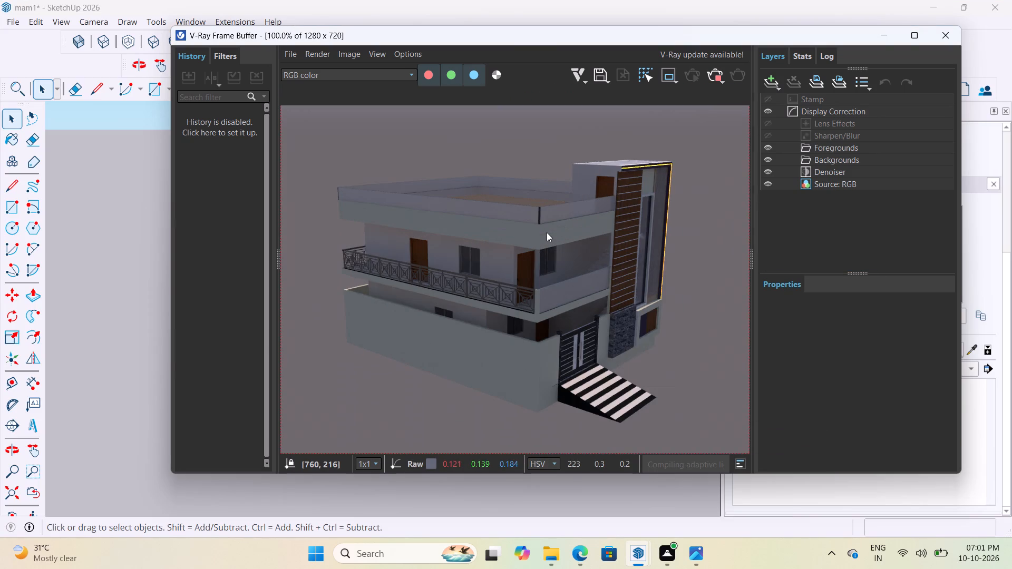
scroll(600, 221, "up", 1)
scroll(593, 237, "down", 1)
scroll(566, 220, "up", 1)
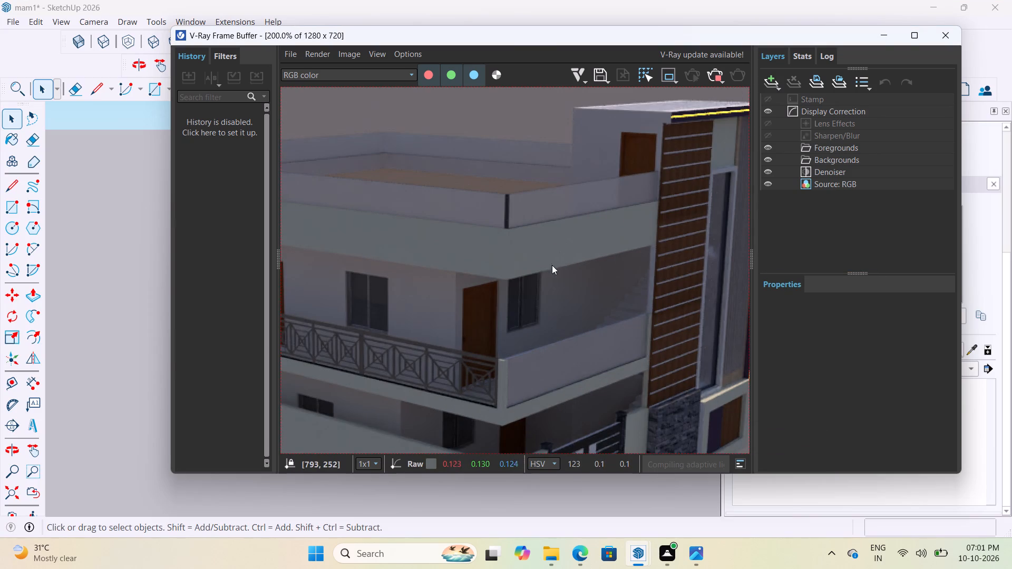
scroll(577, 339, "down", 1)
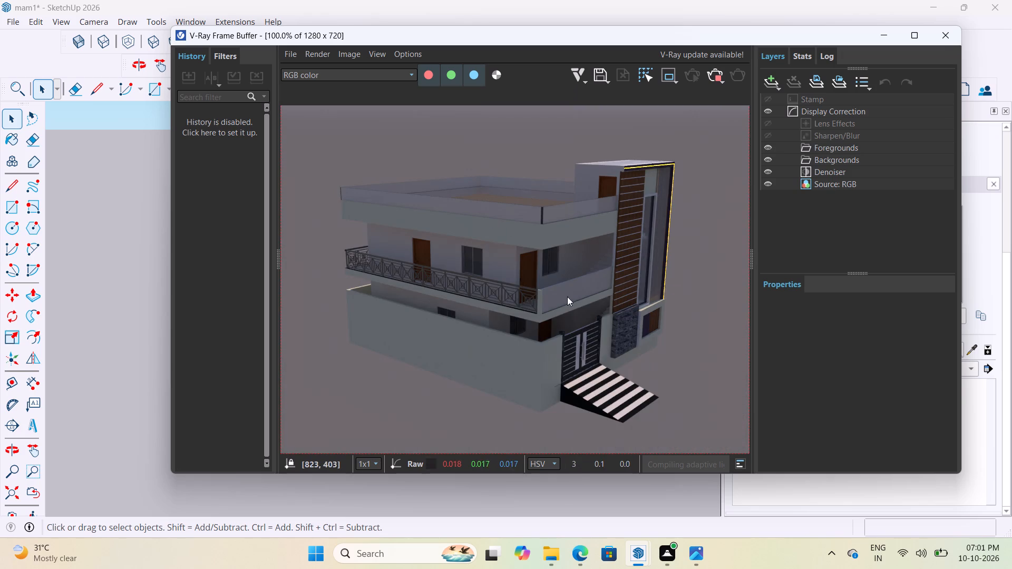
scroll(566, 281, "up", 1)
middle_click_drag(563, 280, 506, 280)
scroll(489, 288, "up", 1)
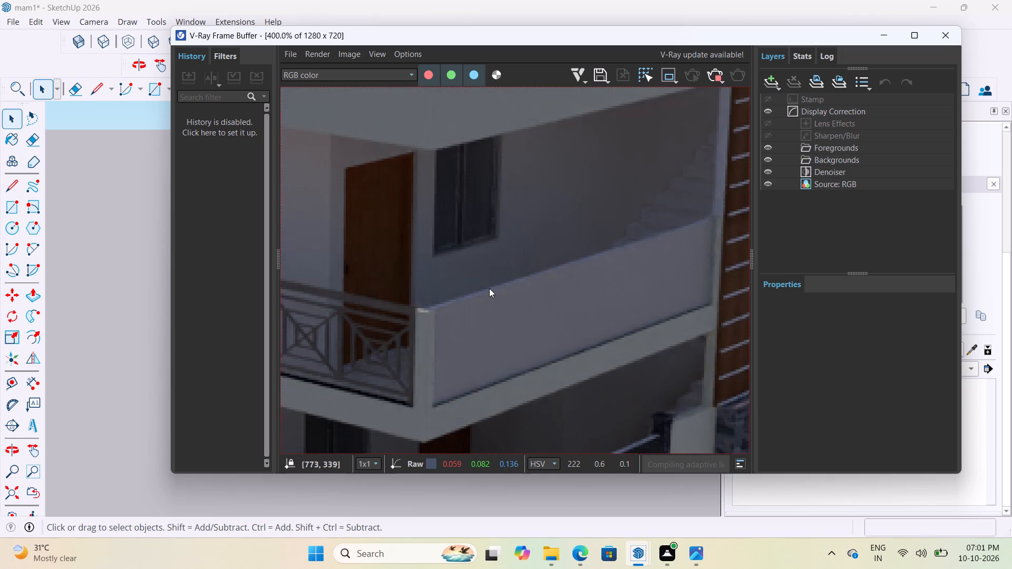
scroll(489, 288, "down", 3)
scroll(595, 230, "up", 2)
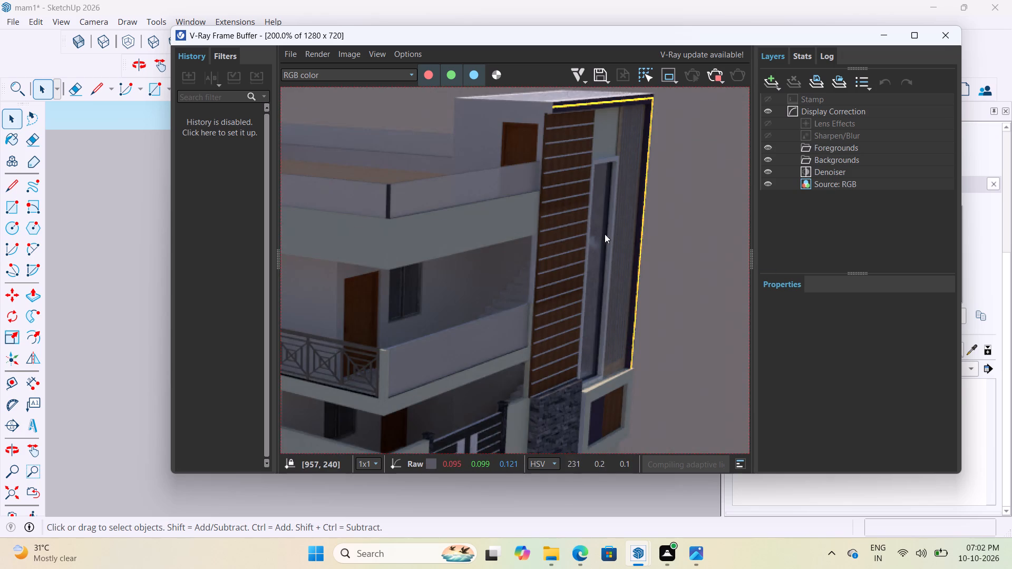
middle_click_drag(553, 259, 518, 262)
scroll(562, 262, "down", 2)
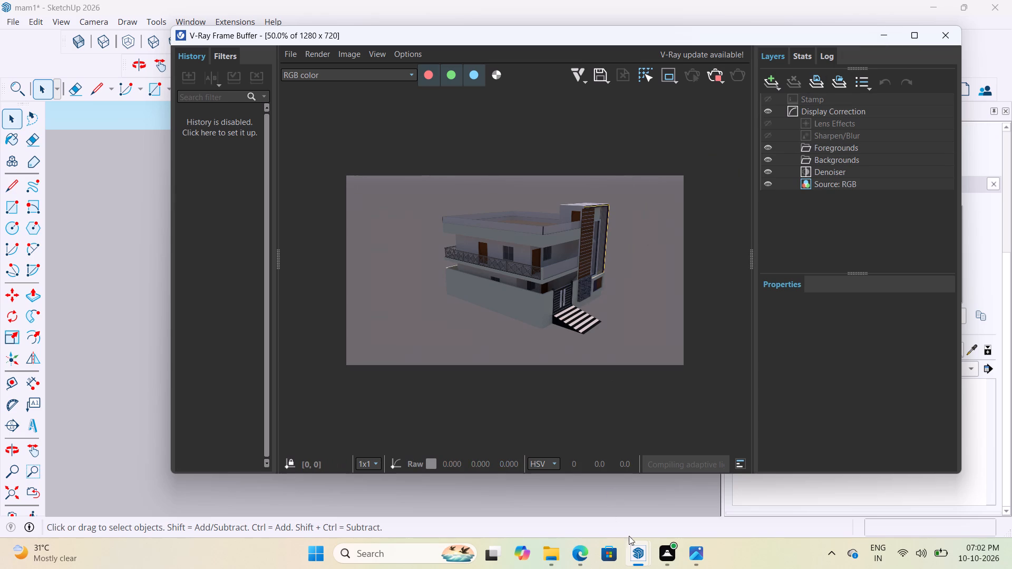
left_click(627, 500)
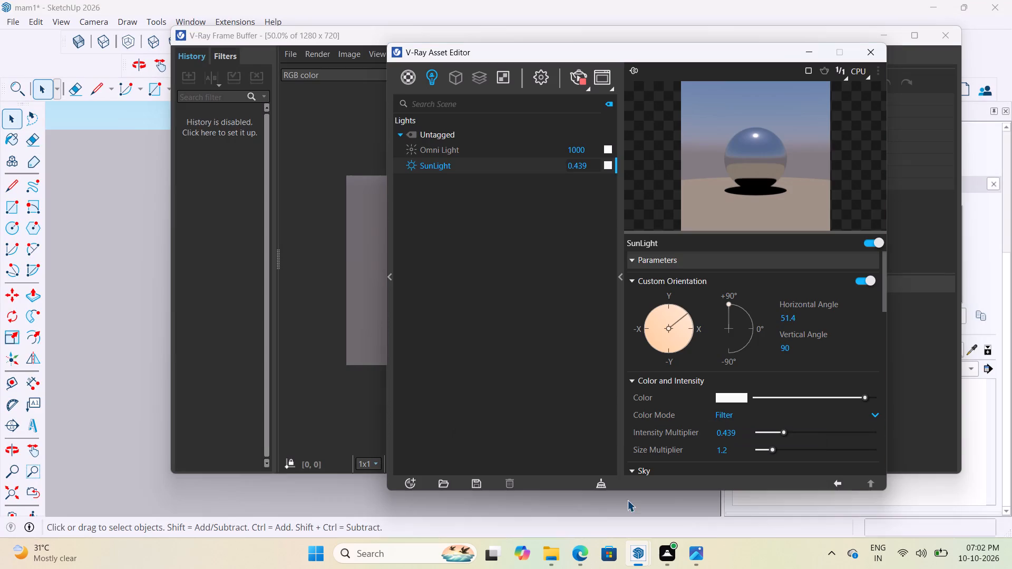
left_click(816, 55)
scroll(551, 251, "up", 1)
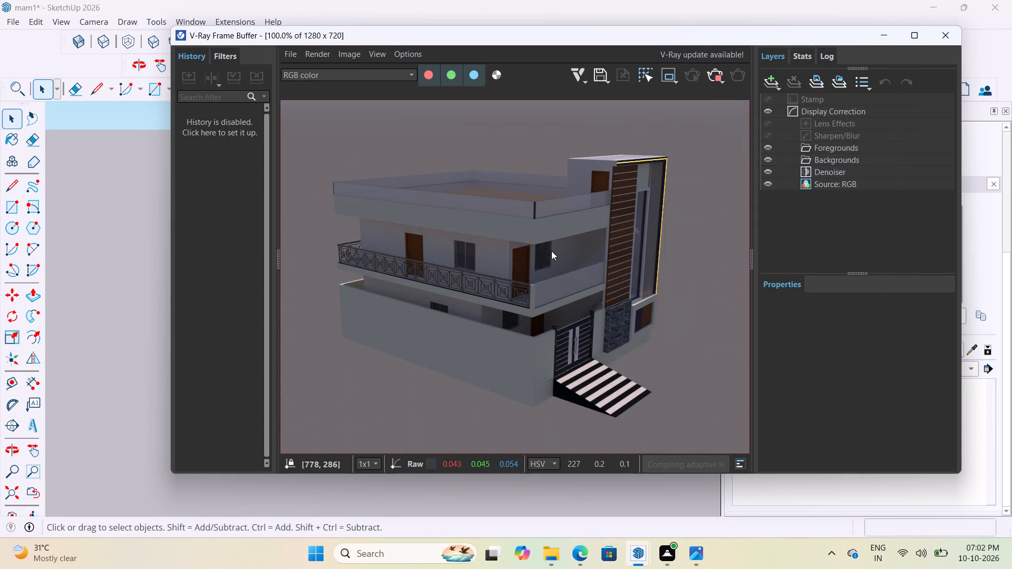
scroll(553, 223, "up", 2)
scroll(559, 240, "down", 1)
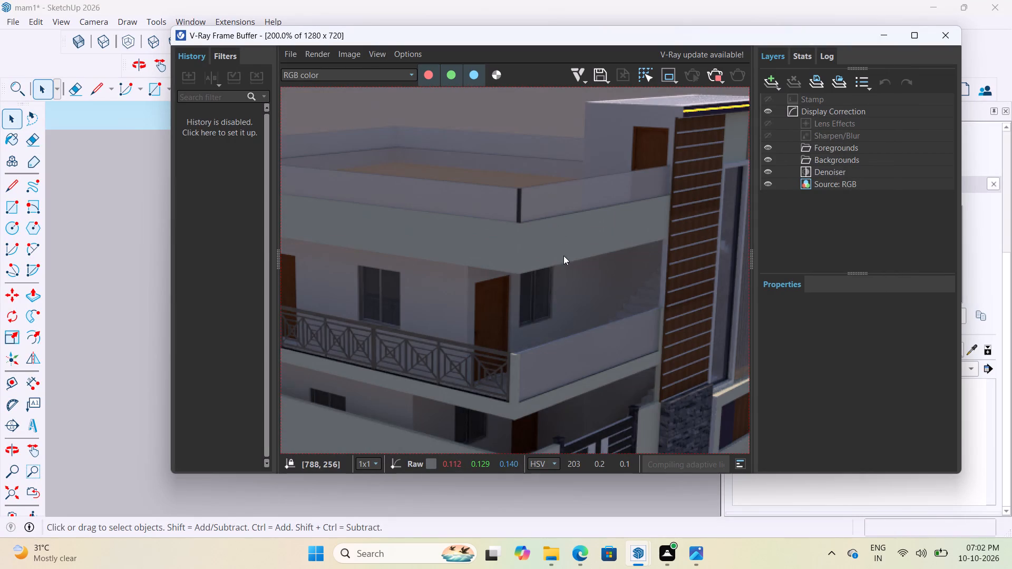
middle_click_drag(614, 300, 584, 309)
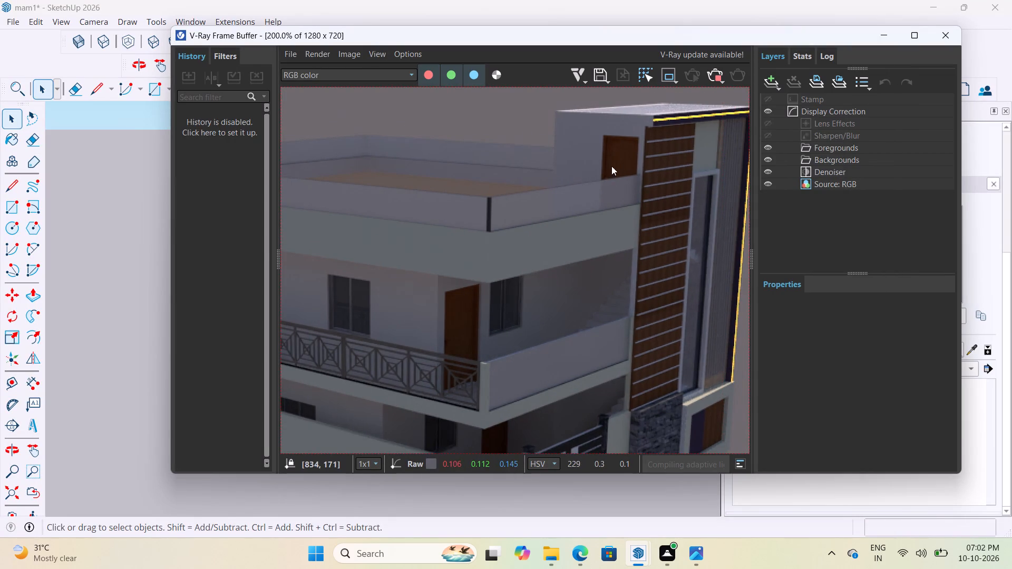
left_click(884, 42)
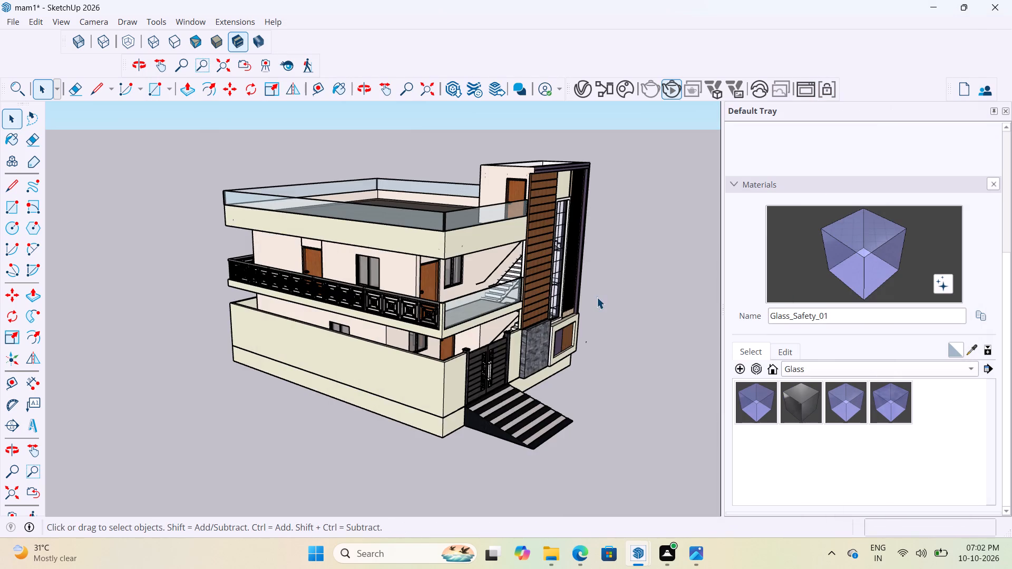
Import the four+way+light model from Downloads and place it on the open ground beside the house.
scroll(597, 297, "down", 2)
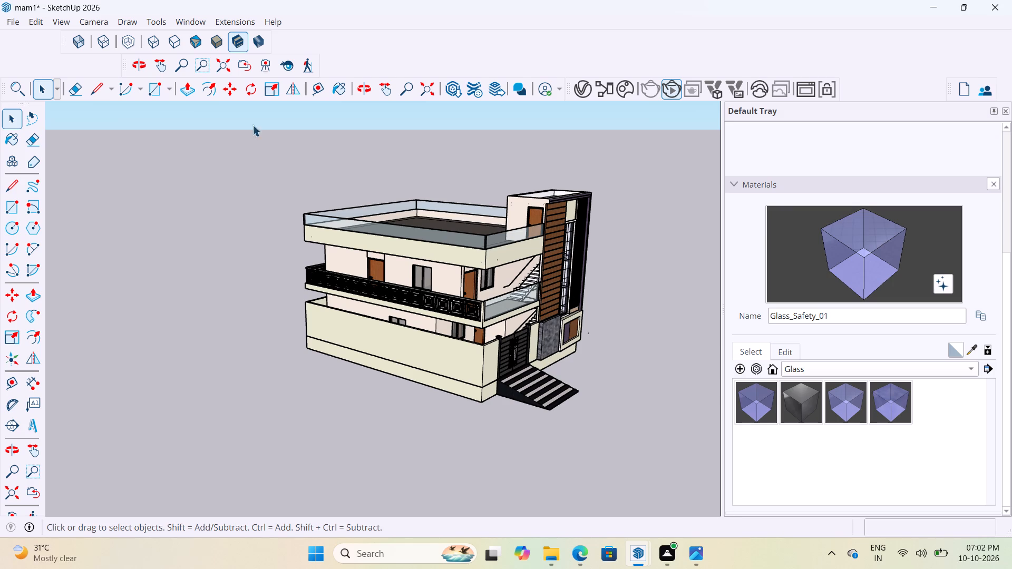
left_click(11, 19)
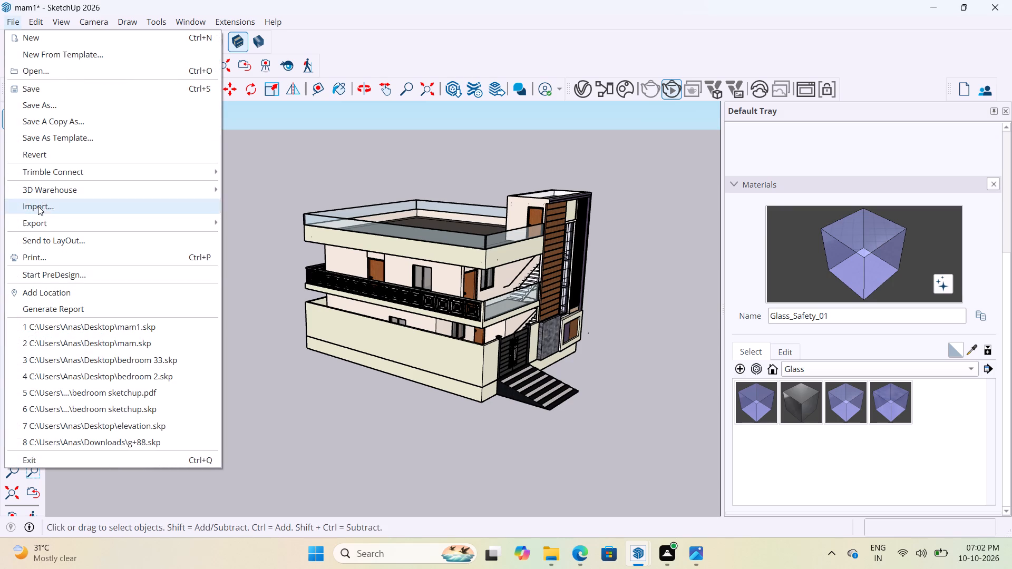
left_click(50, 212)
scroll(398, 211, "down", 2)
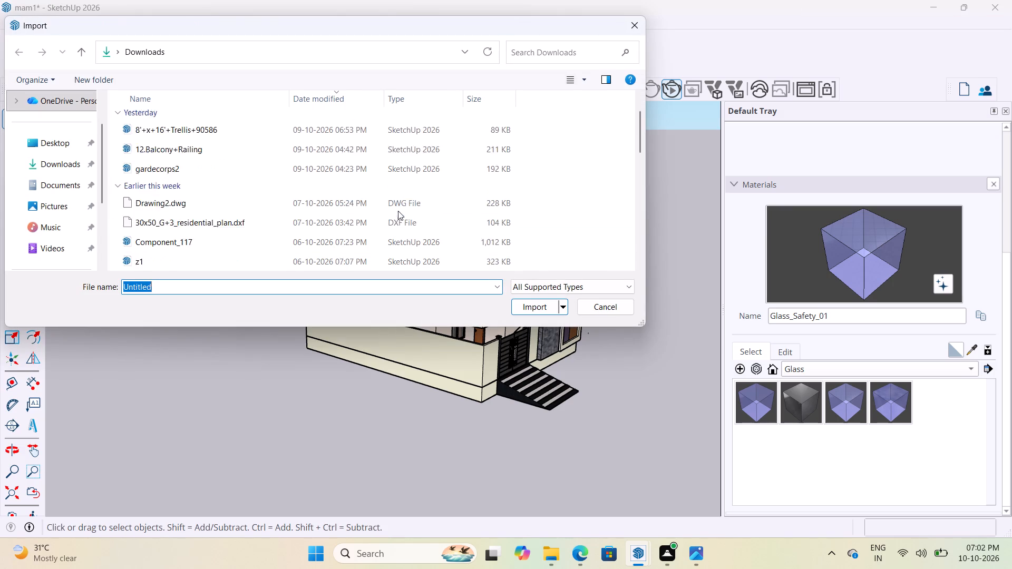
scroll(273, 231, "down", 1)
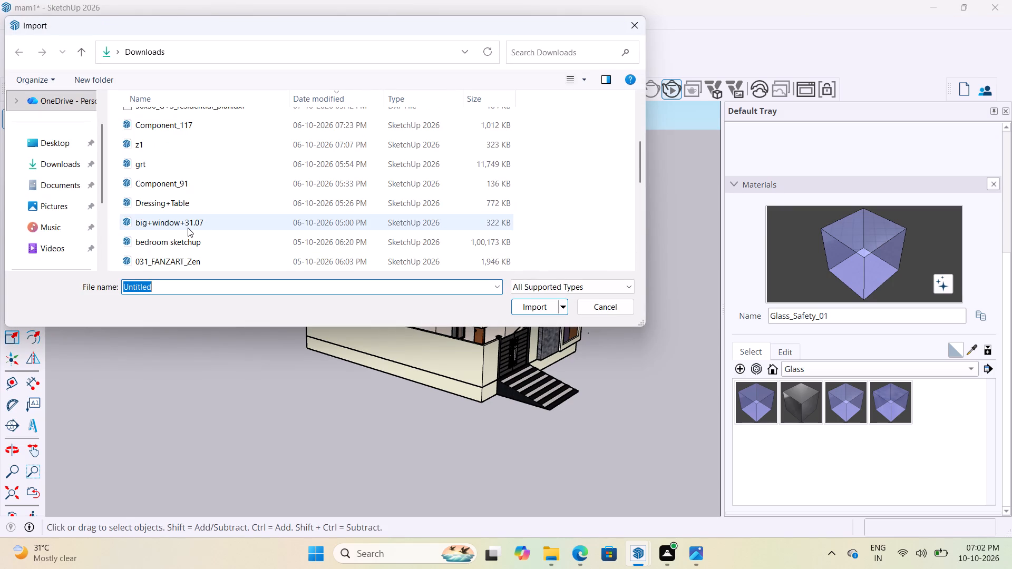
scroll(188, 228, "down", 1)
scroll(280, 242, "down", 1)
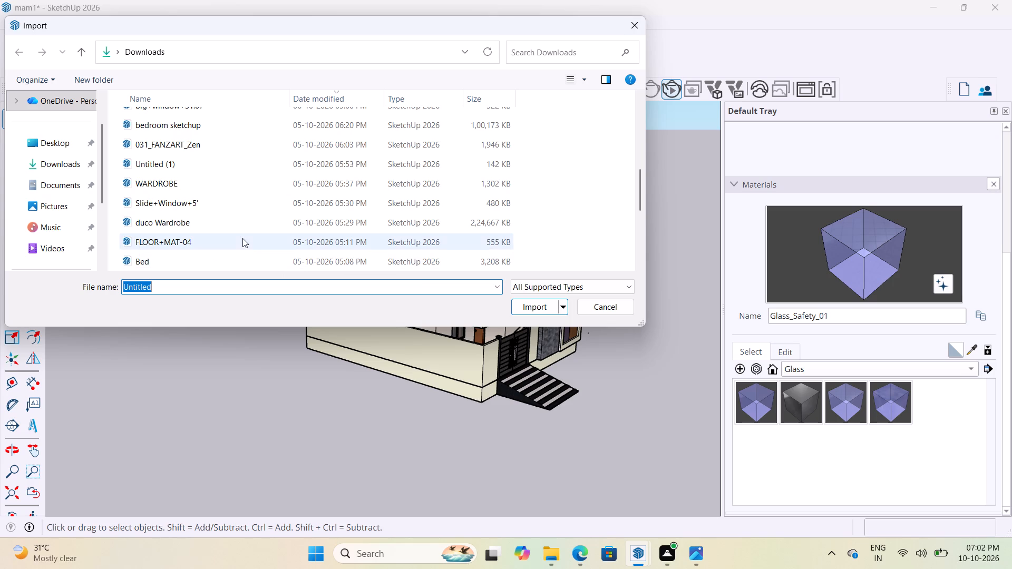
scroll(242, 238, "down", 1)
scroll(207, 160, "up", 2)
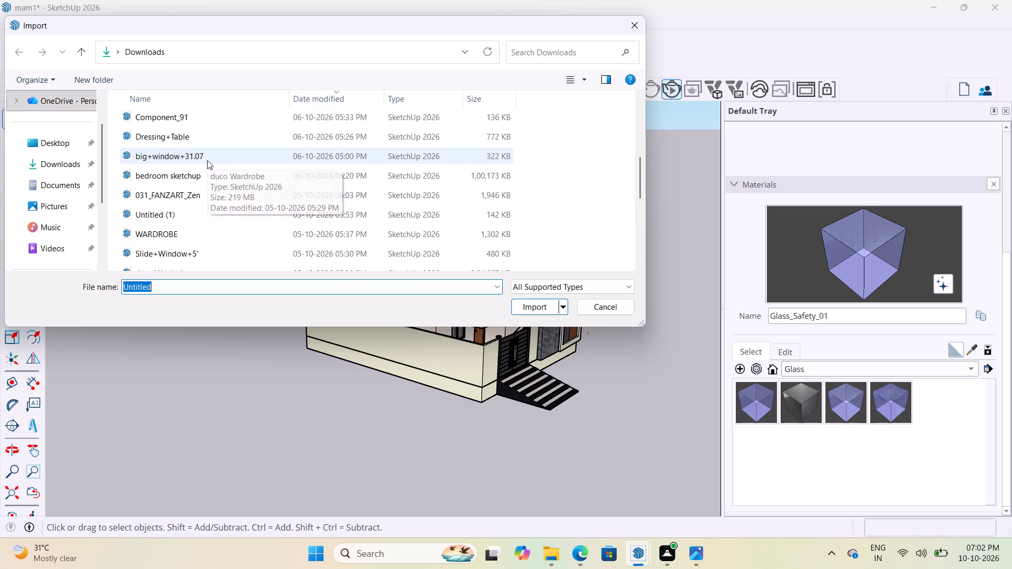
scroll(207, 161, "up", 1)
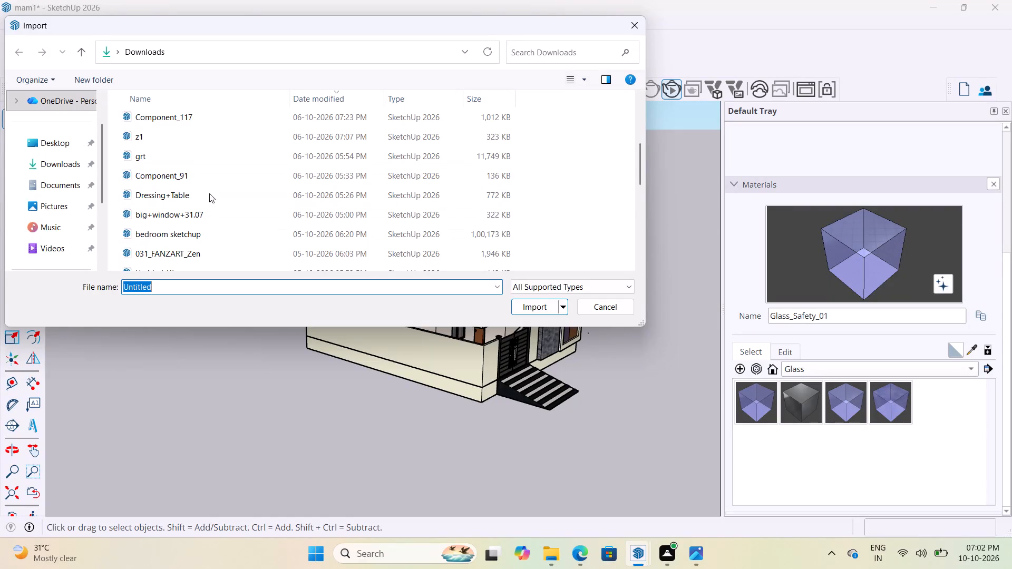
scroll(215, 223, "down", 12)
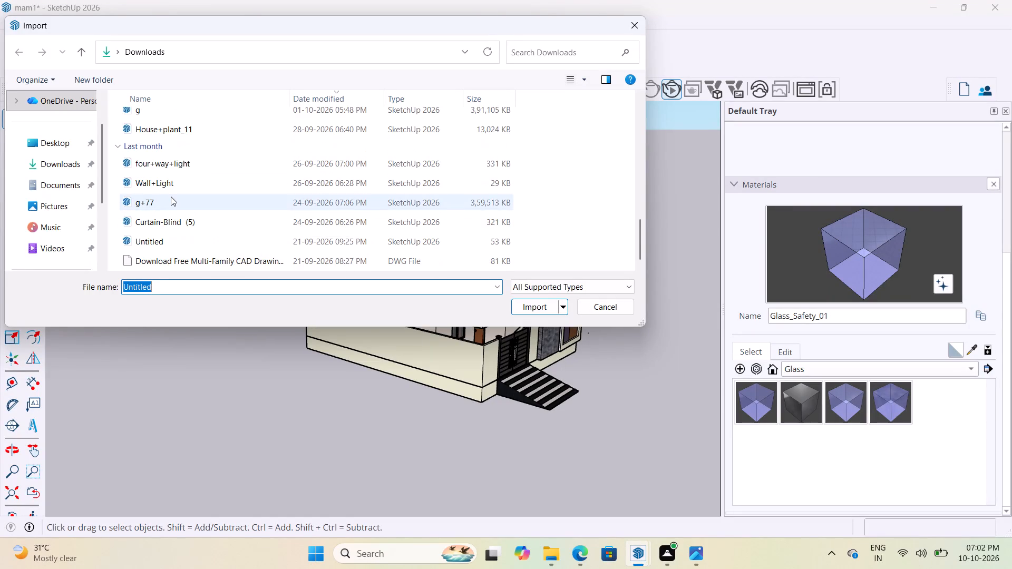
left_click(186, 165)
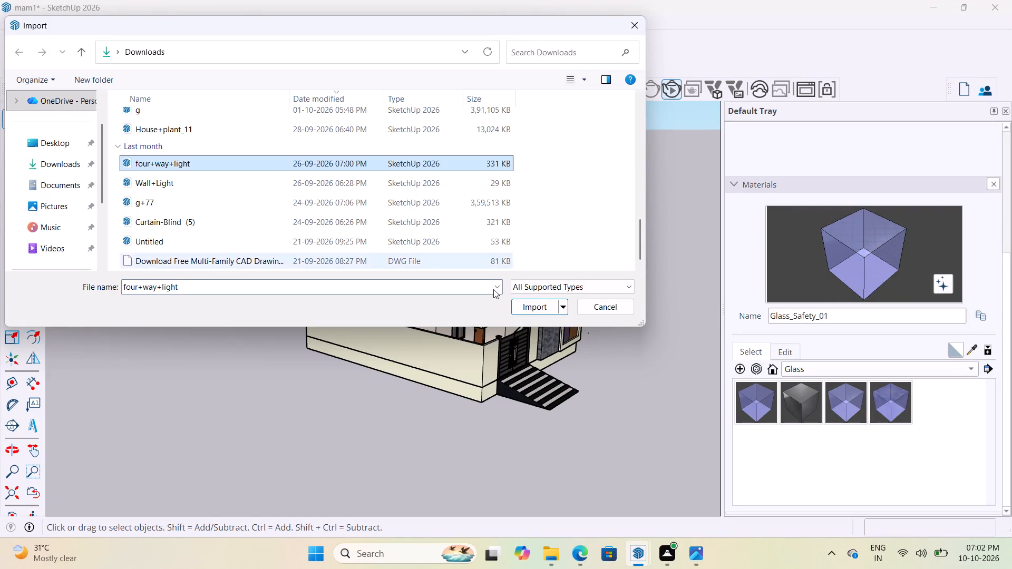
left_click(534, 307)
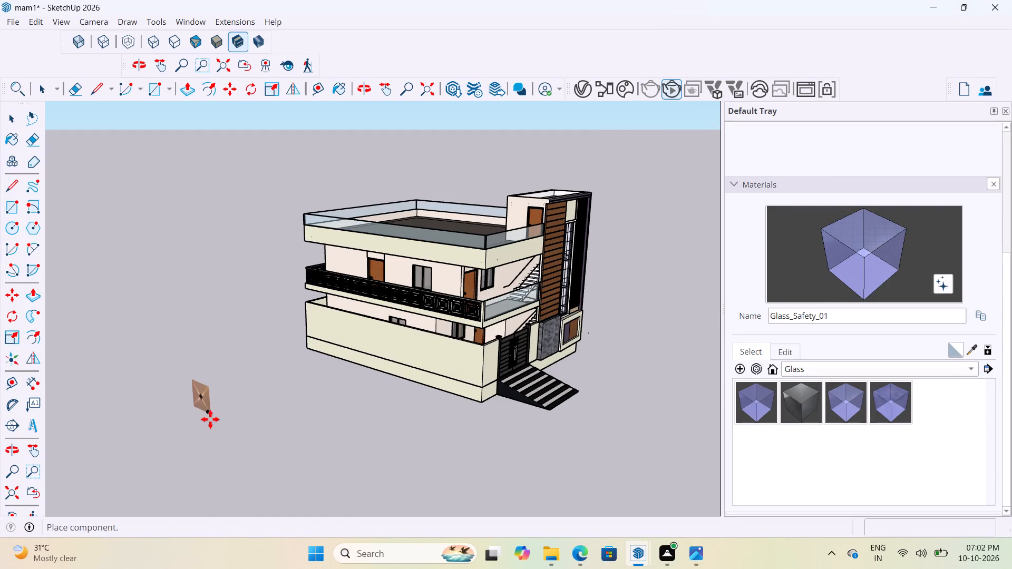
left_click(210, 419)
Explode the imported four-way light component into its separate parts.
scroll(209, 409, "up", 2)
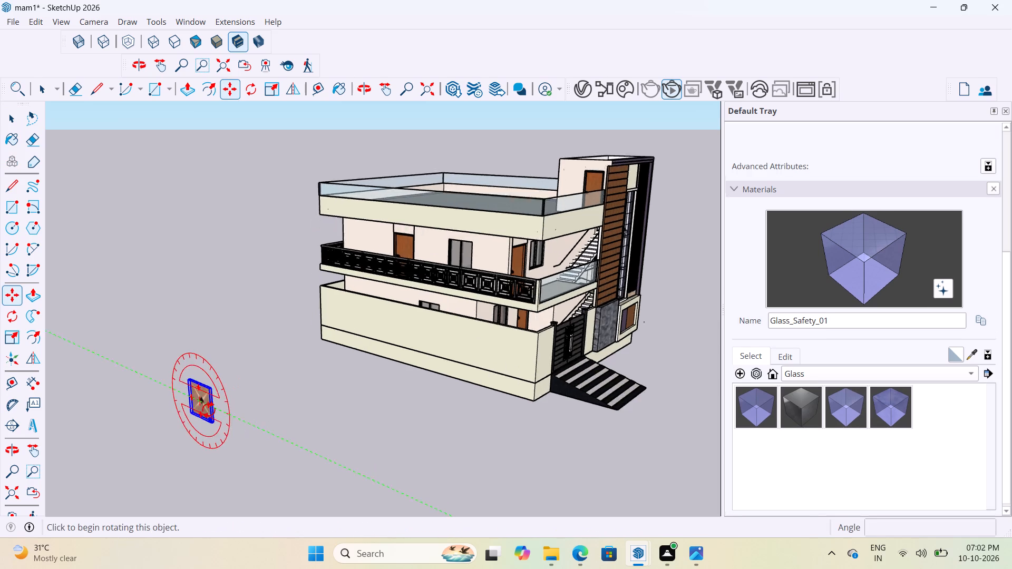
scroll(209, 409, "up", 8)
key("space")
middle_click_drag(220, 402, 284, 390)
scroll(365, 395, "up", 8)
left_click(426, 349)
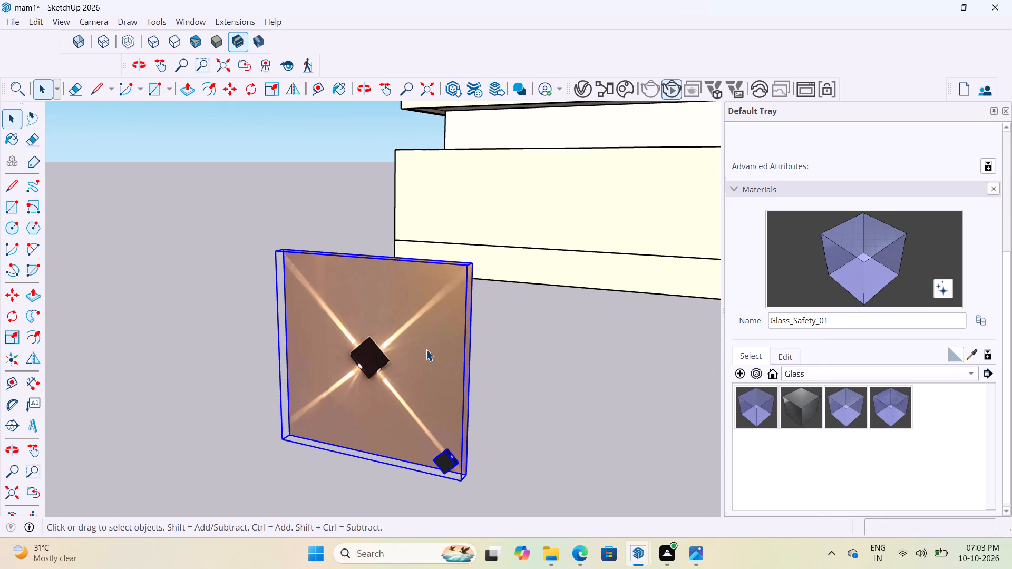
right_click(426, 349)
left_click(485, 110)
Explode the light-beam image panel behind the small black four-way fixture.
left_click(515, 456)
left_click(454, 373)
right_click(454, 373)
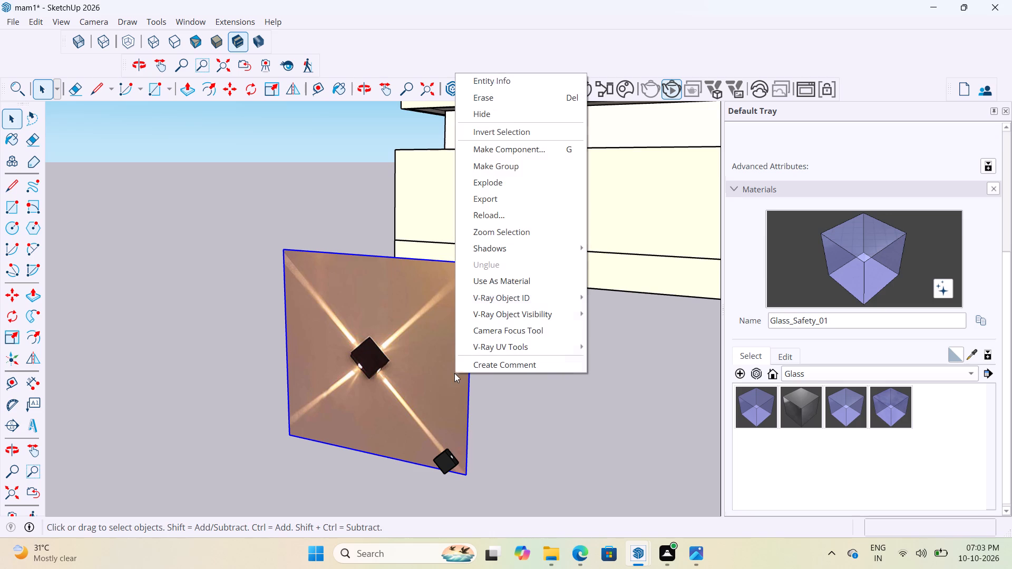
left_click(523, 484)
double_click(444, 385)
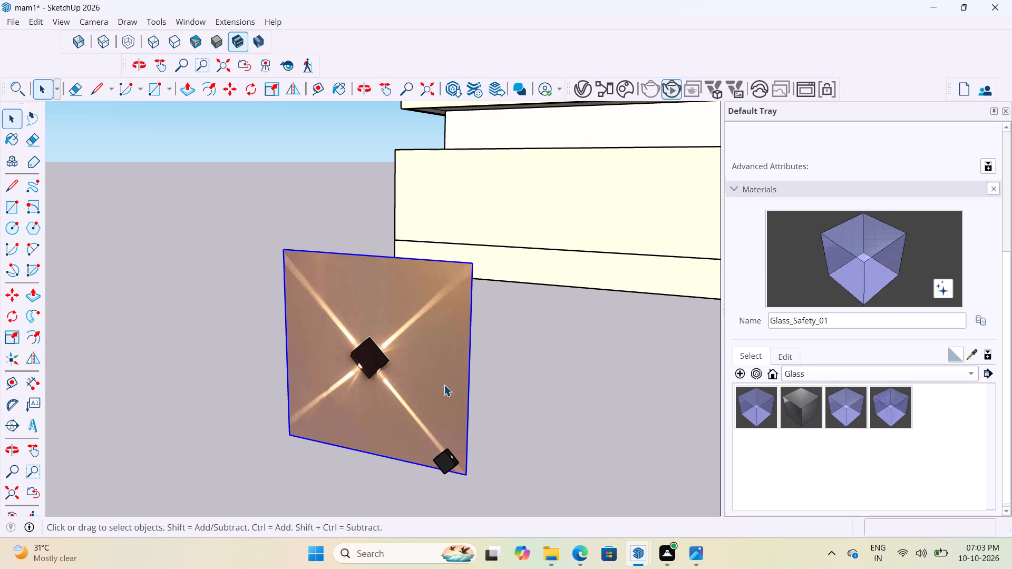
left_click(517, 413)
right_click(442, 368)
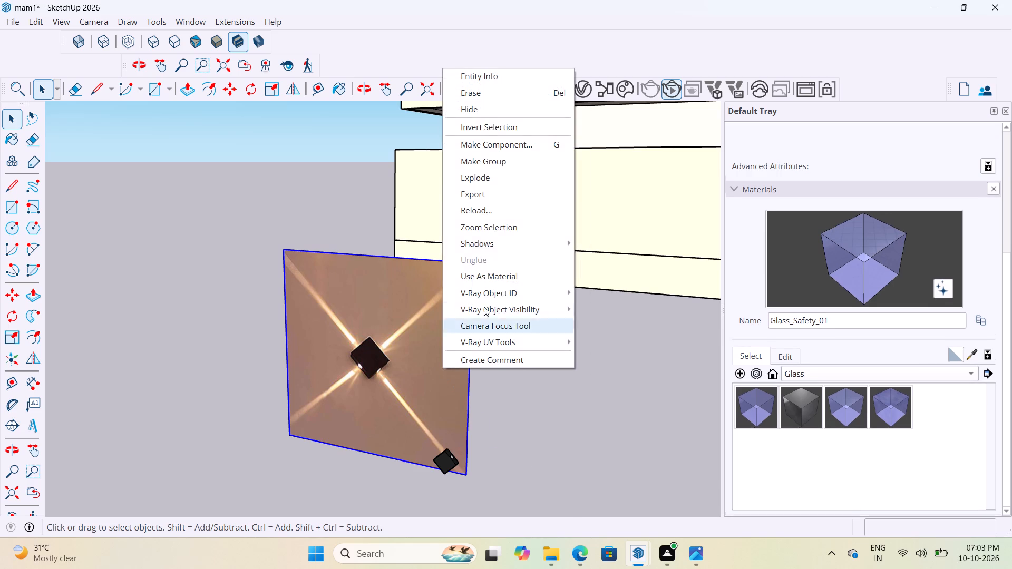
left_click(505, 180)
Delete the exploded light-beam image face together with its border edges, keeping only the black fixture.
left_click(437, 380)
scroll(404, 397, "up", 3)
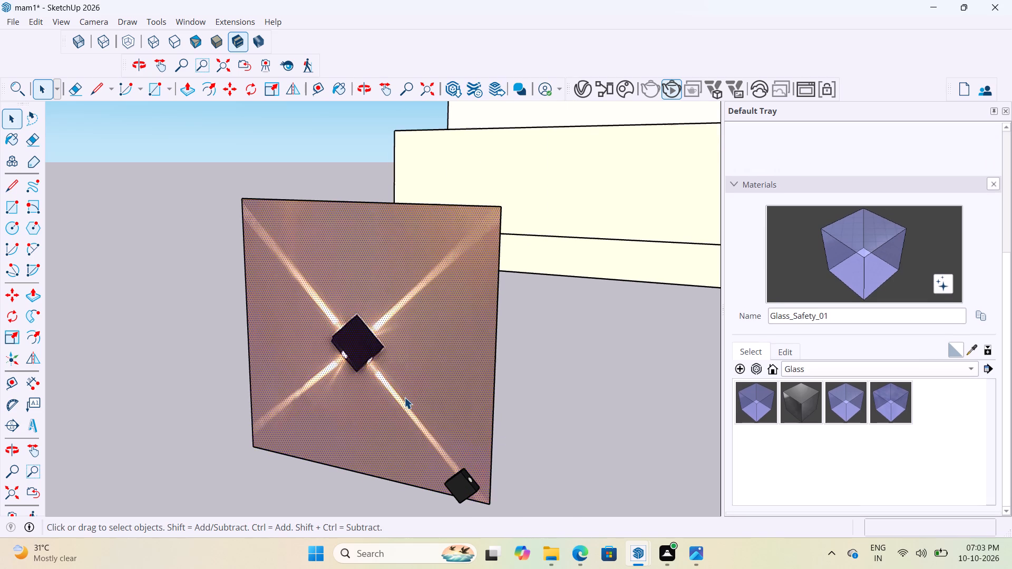
left_click(460, 383)
double_click(455, 389)
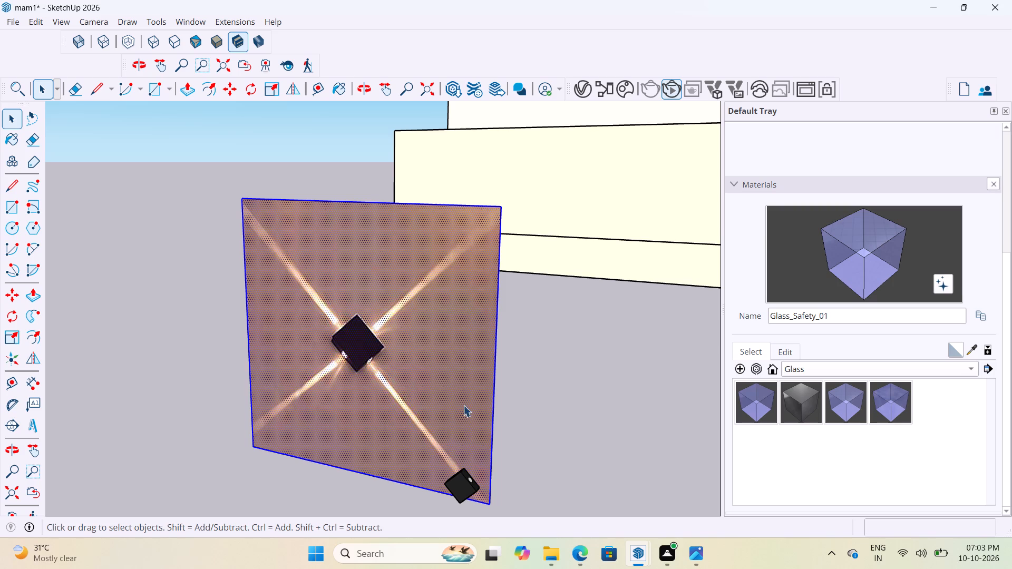
middle_click_drag(509, 423, 359, 419)
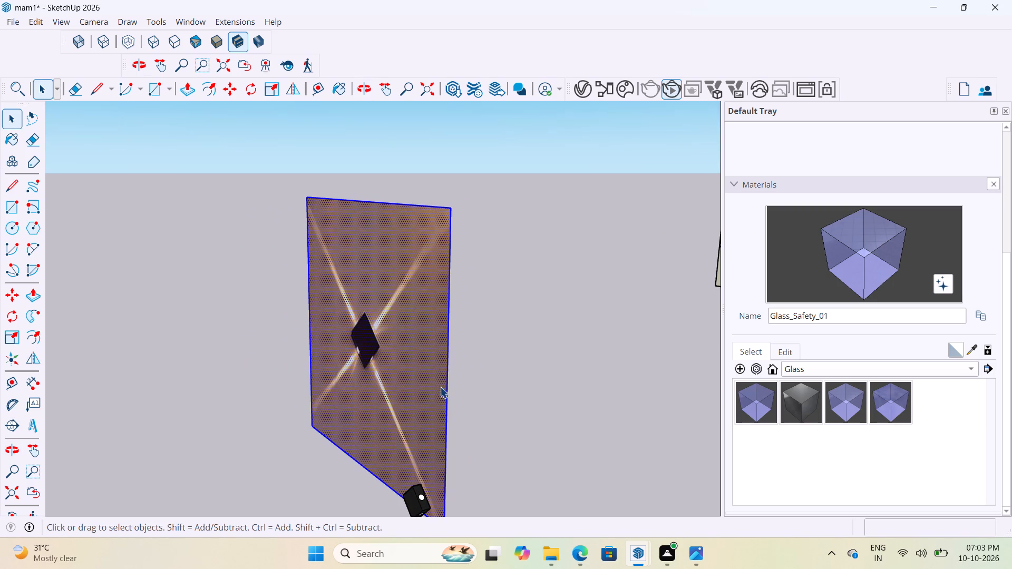
key("Delete")
Move the black light fixture about 74' 4" onto the open ground near the house's front corner, beside the purple and wood panel.
scroll(466, 315, "down", 4)
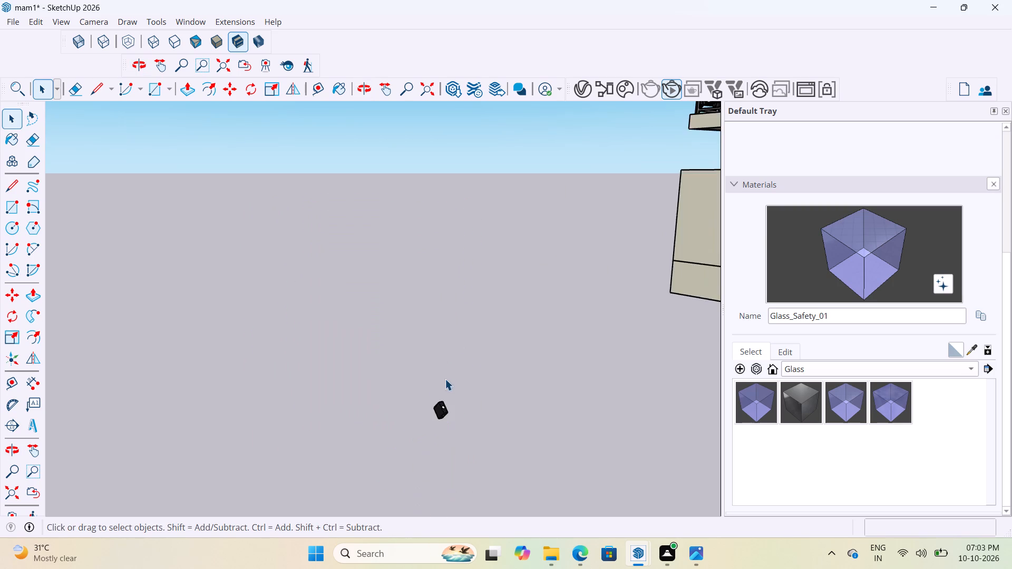
scroll(445, 382, "down", 4)
middle_click_drag(445, 395, 505, 430)
scroll(458, 405, "up", 12)
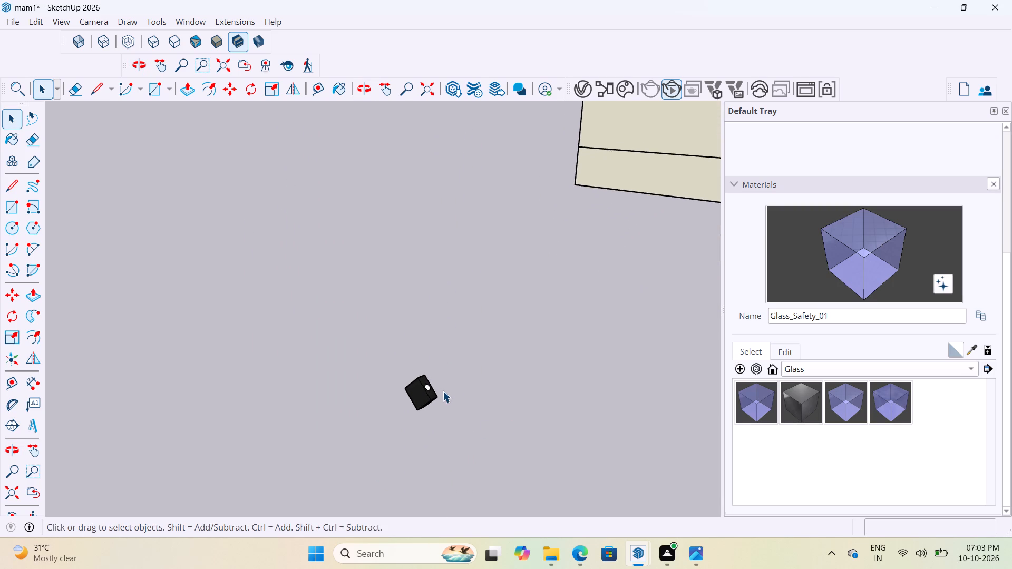
left_click(424, 396)
key("m")
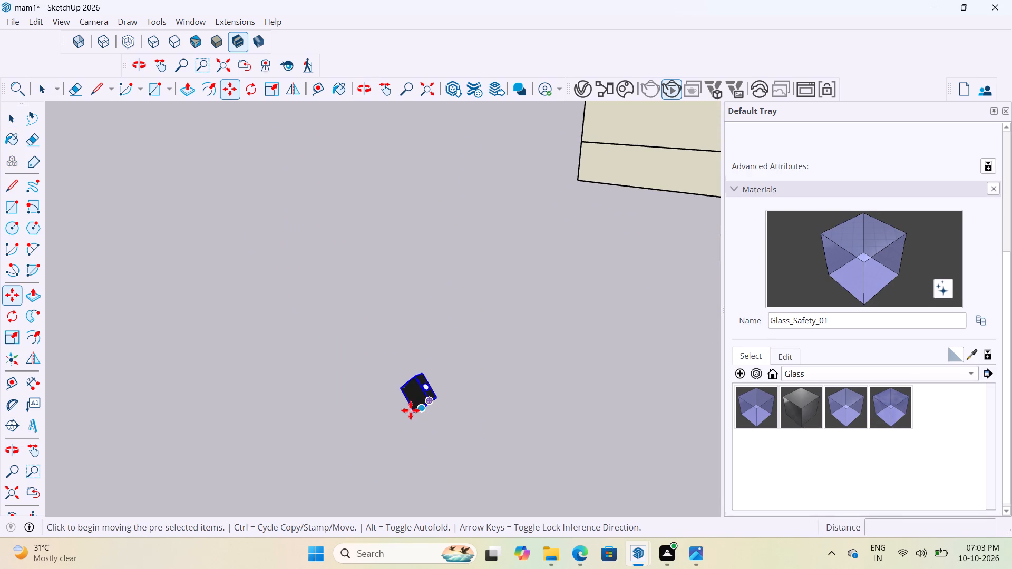
left_click(413, 411)
scroll(366, 359, "down", 17)
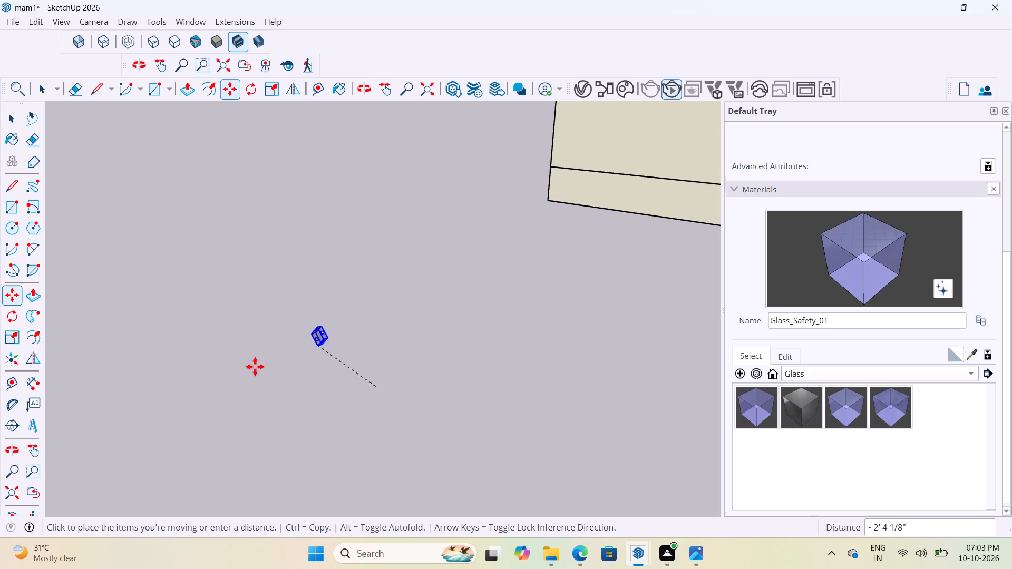
scroll(255, 367, "down", 20)
scroll(255, 367, "down", 18)
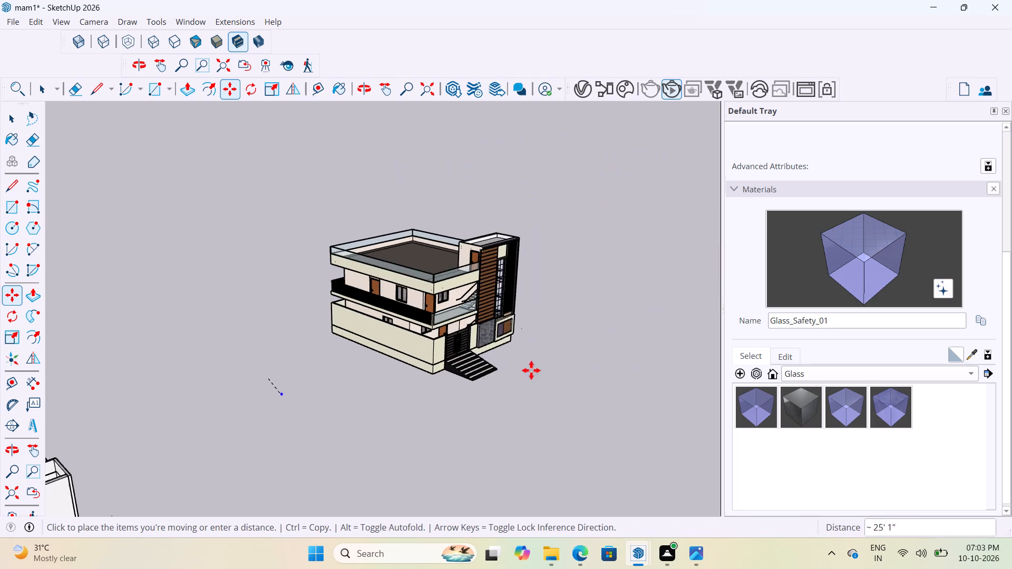
middle_click_drag(538, 363, 319, 346)
scroll(406, 365, "up", 10)
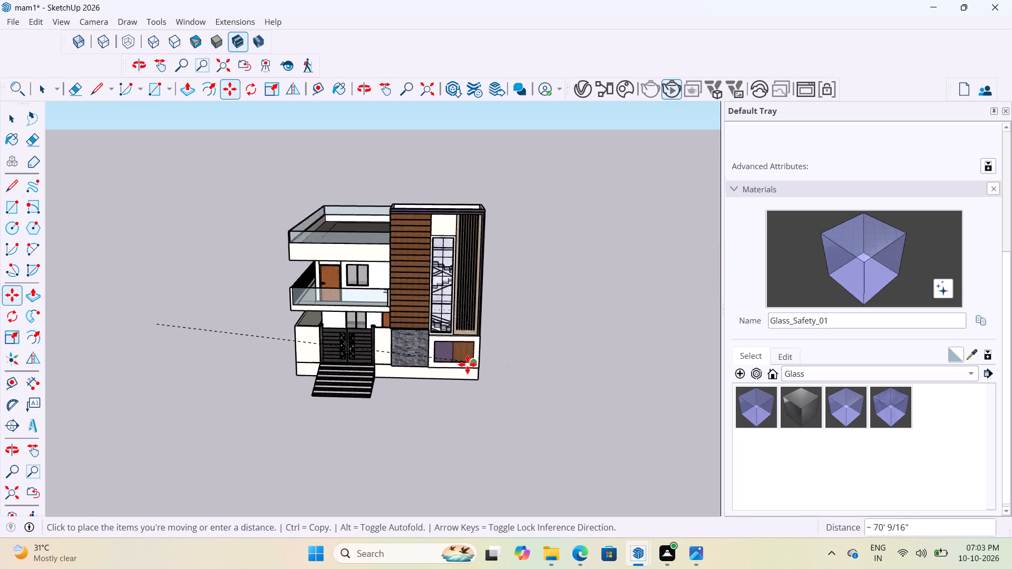
scroll(468, 365, "up", 10)
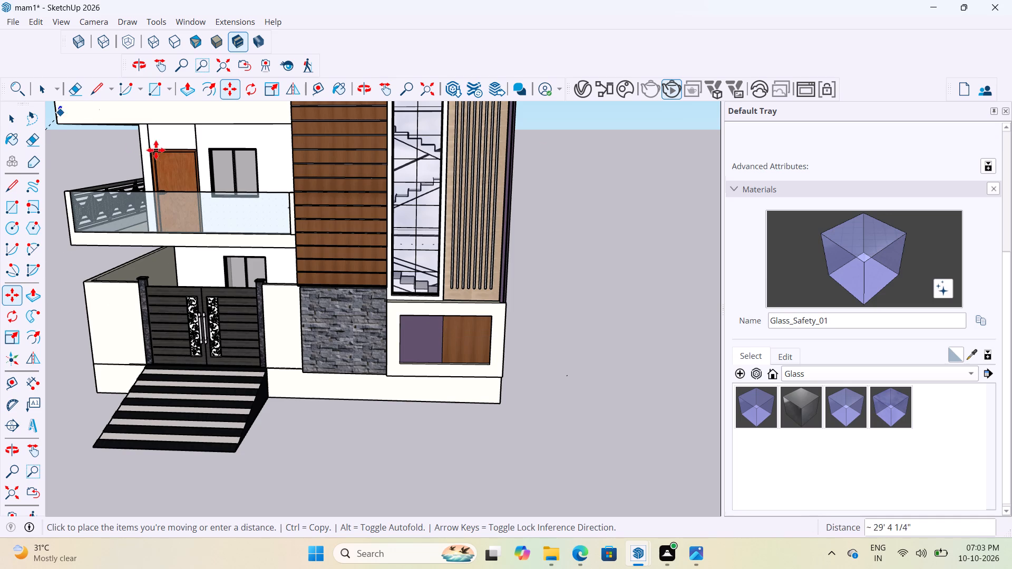
scroll(160, 152, "up", 11)
scroll(317, 162, "down", 7)
middle_click_drag(313, 178, 328, 179)
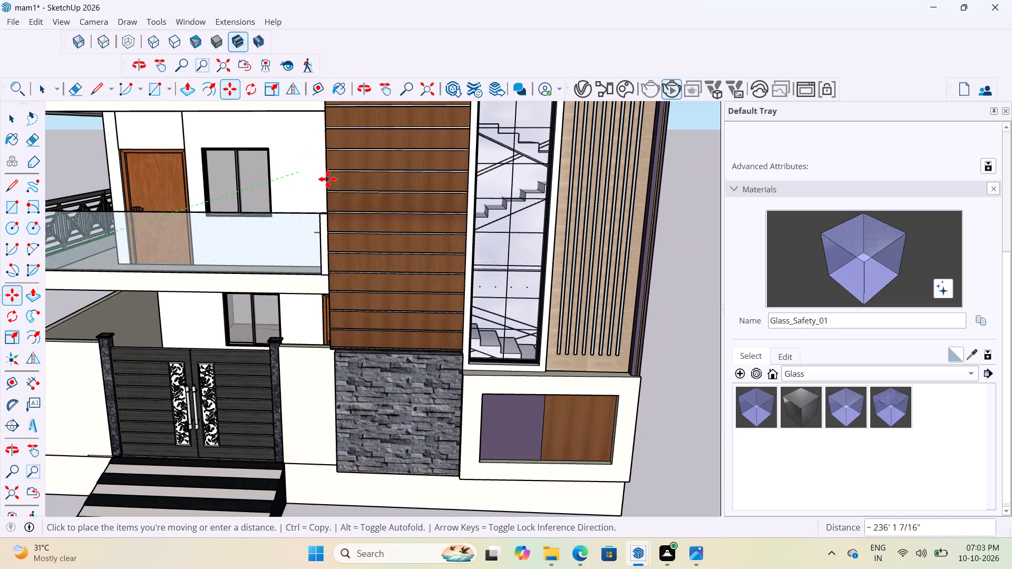
middle_click_drag(328, 179, 390, 186)
scroll(385, 188, "up", 12)
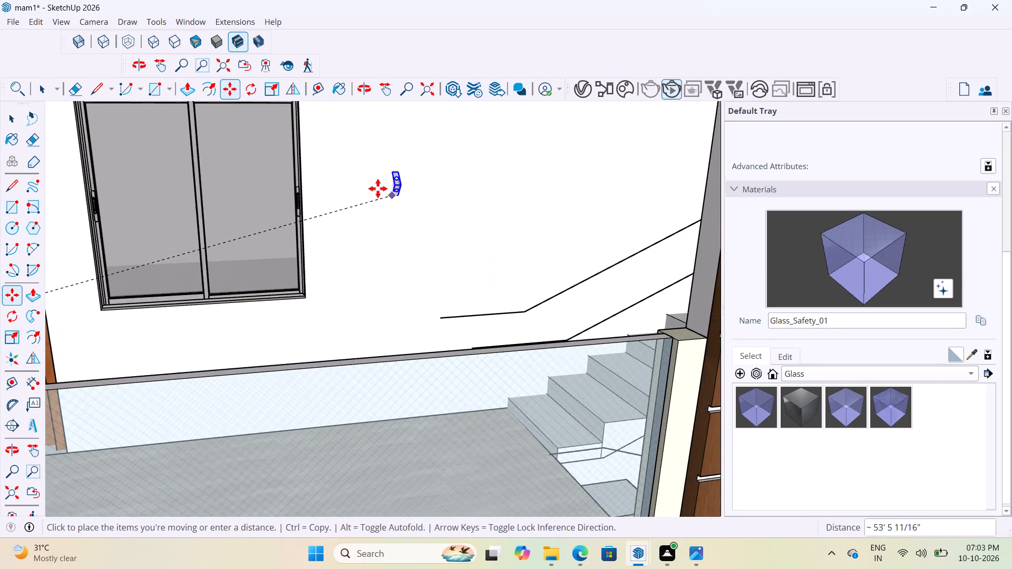
scroll(370, 205, "up", 5)
scroll(371, 203, "down", 15)
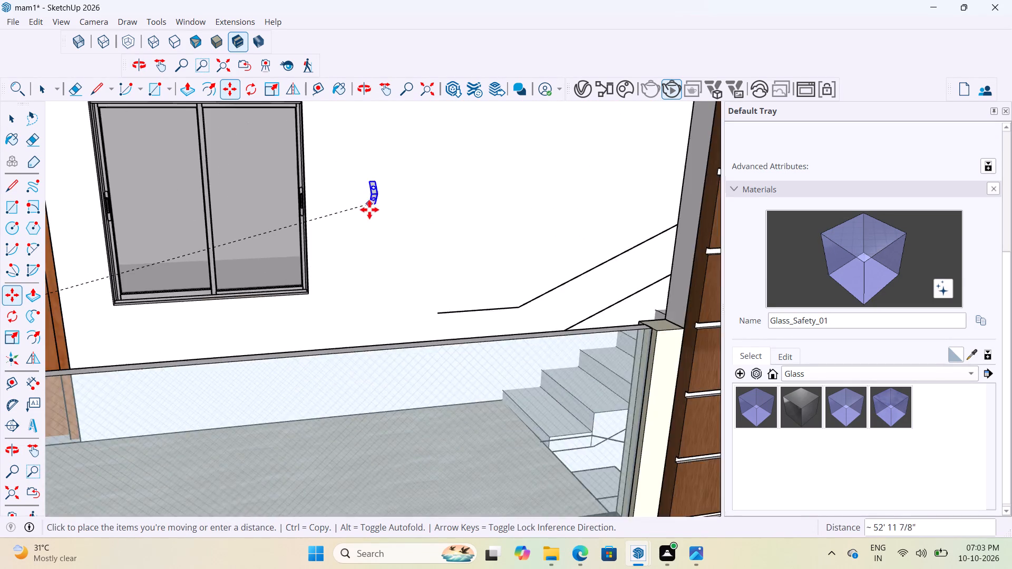
scroll(369, 210, "down", 20)
scroll(369, 210, "down", 19)
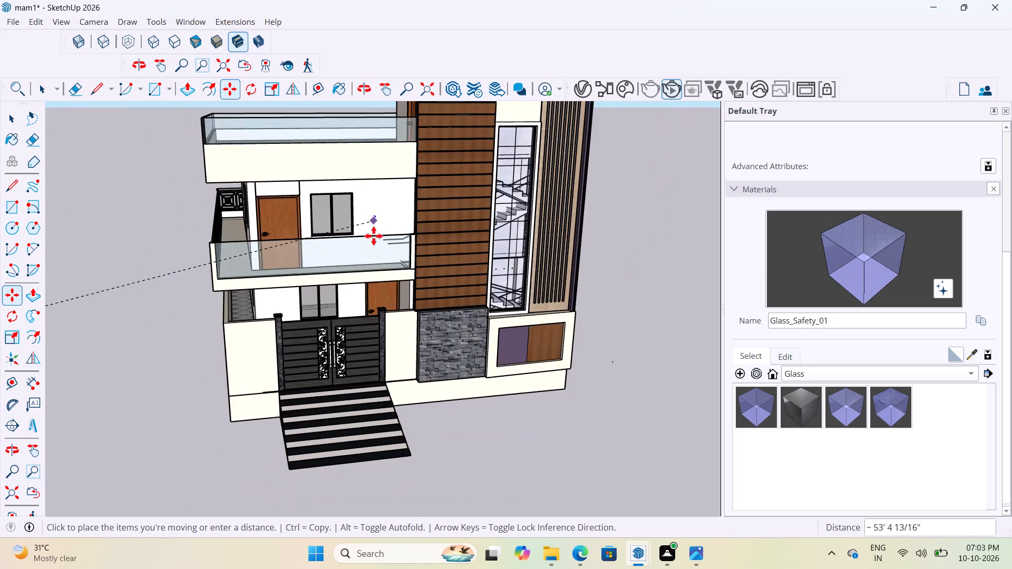
scroll(374, 236, "down", 8)
left_click(530, 347)
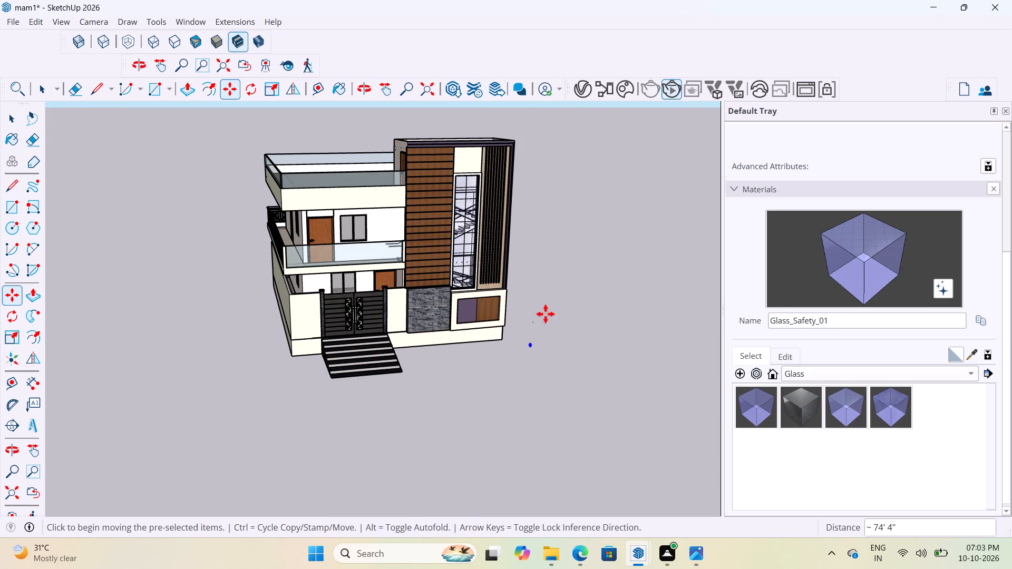
key("space")
left_click(541, 376)
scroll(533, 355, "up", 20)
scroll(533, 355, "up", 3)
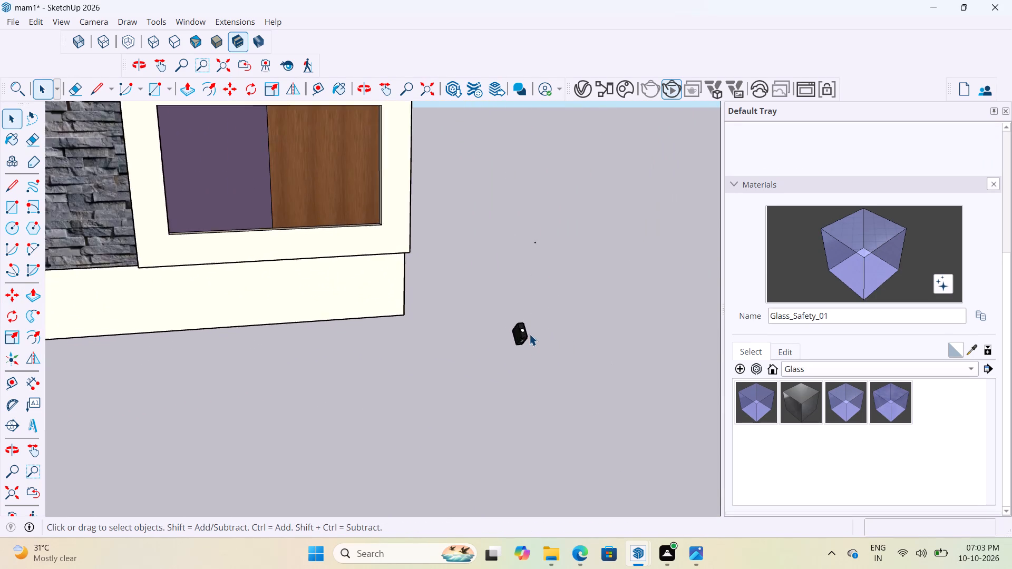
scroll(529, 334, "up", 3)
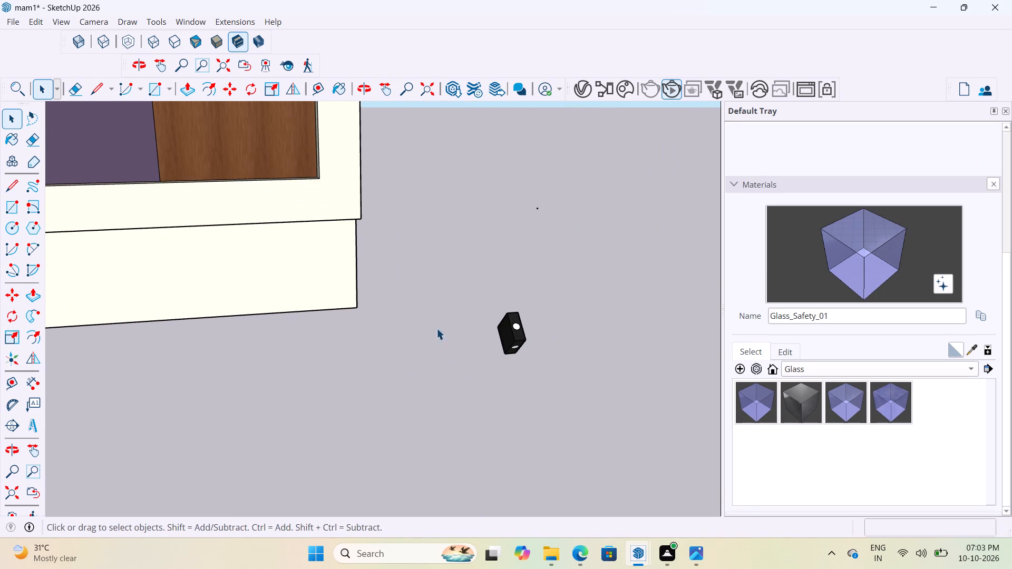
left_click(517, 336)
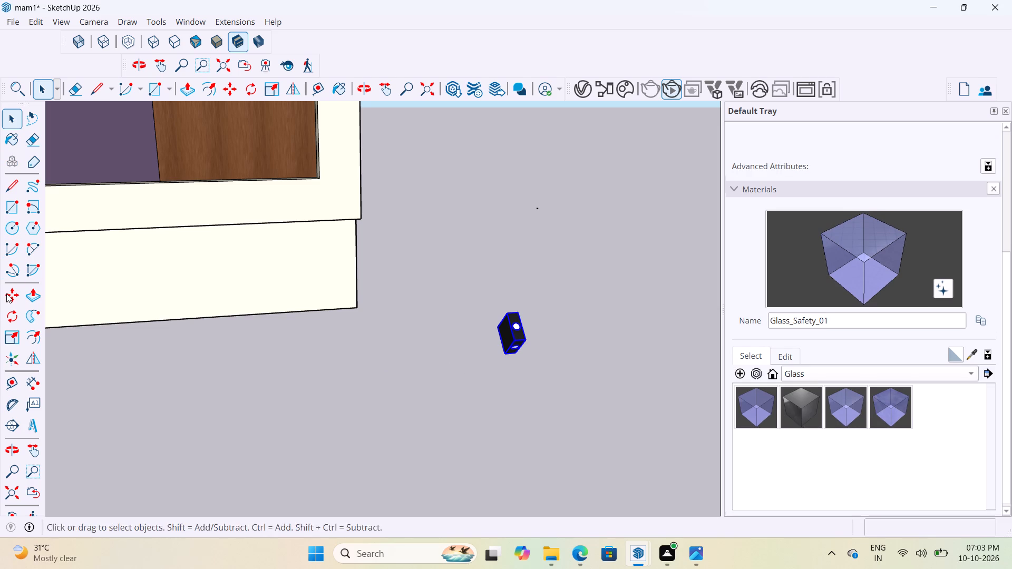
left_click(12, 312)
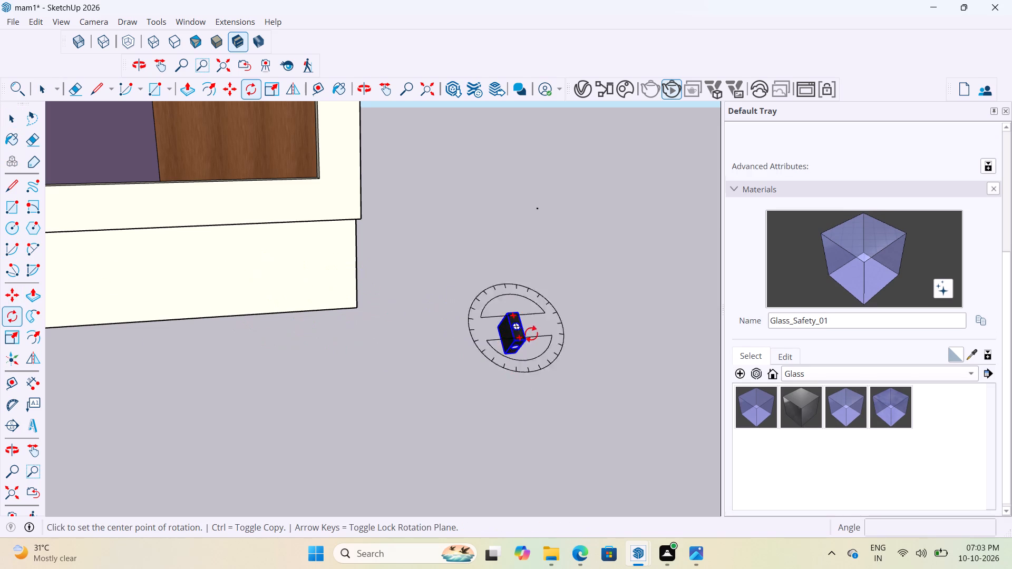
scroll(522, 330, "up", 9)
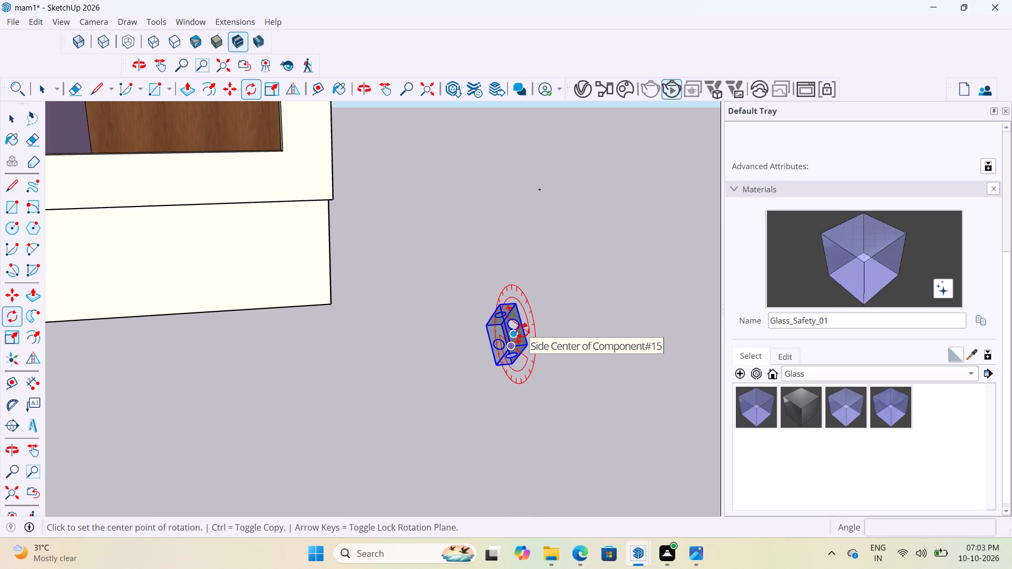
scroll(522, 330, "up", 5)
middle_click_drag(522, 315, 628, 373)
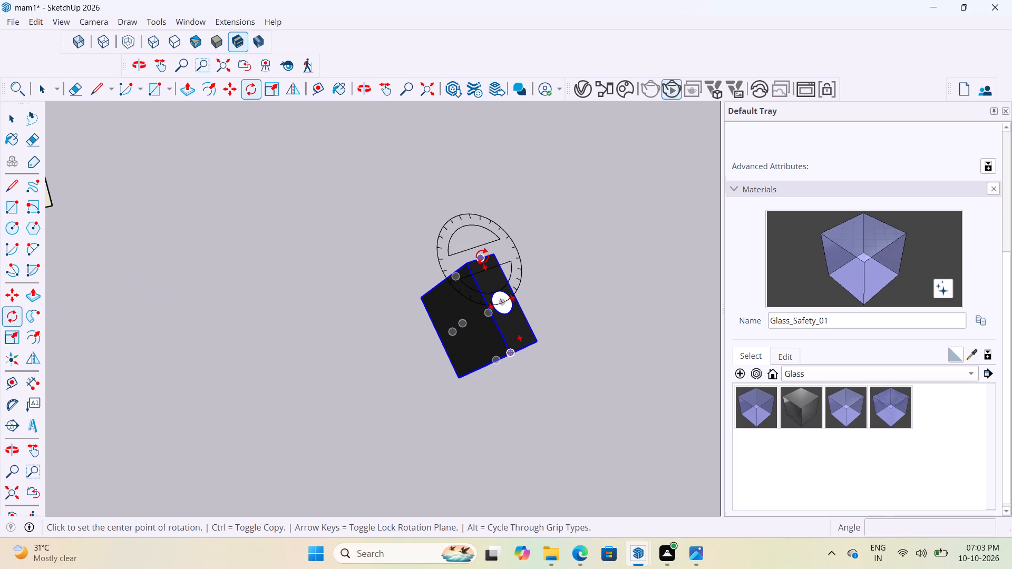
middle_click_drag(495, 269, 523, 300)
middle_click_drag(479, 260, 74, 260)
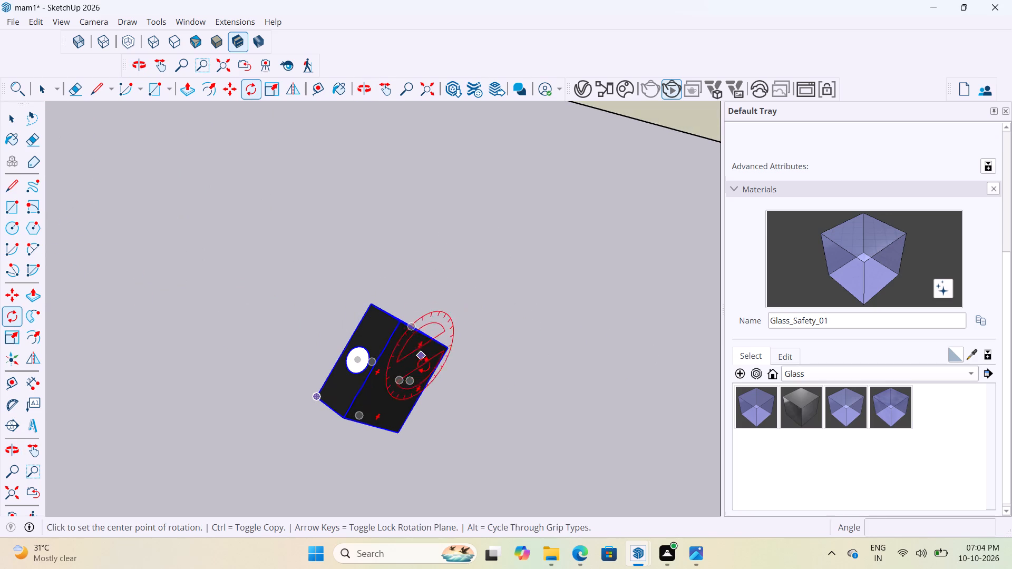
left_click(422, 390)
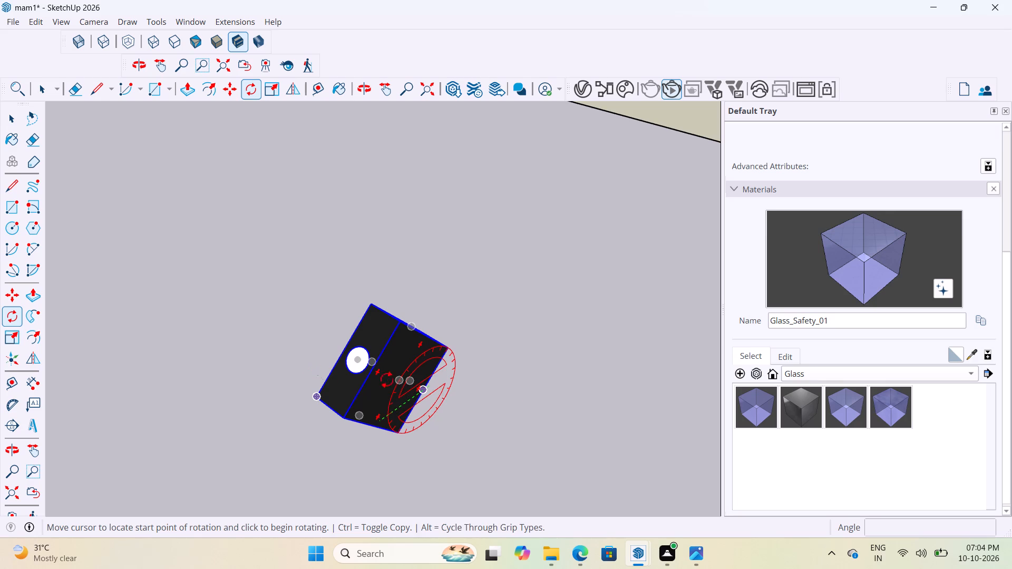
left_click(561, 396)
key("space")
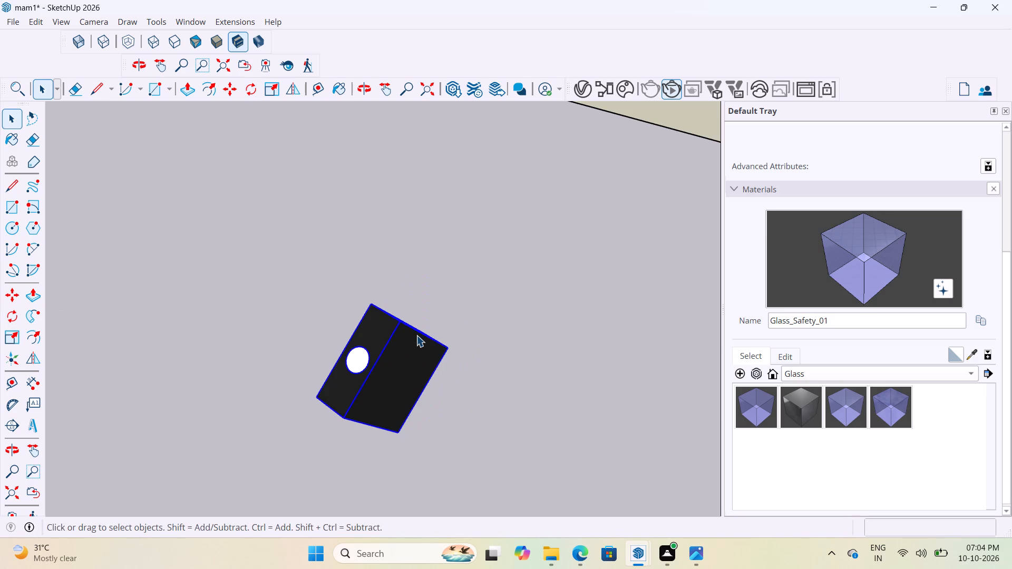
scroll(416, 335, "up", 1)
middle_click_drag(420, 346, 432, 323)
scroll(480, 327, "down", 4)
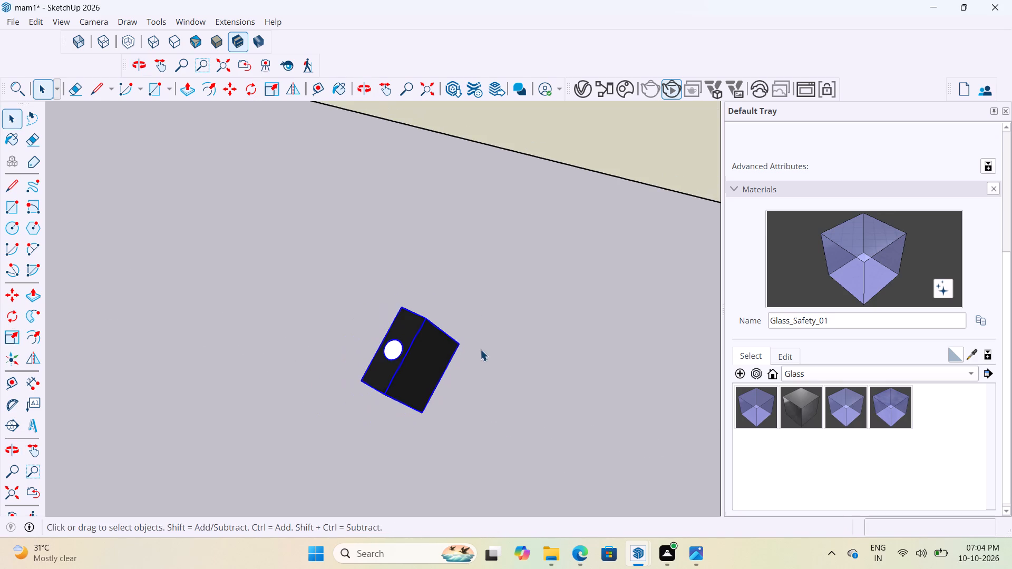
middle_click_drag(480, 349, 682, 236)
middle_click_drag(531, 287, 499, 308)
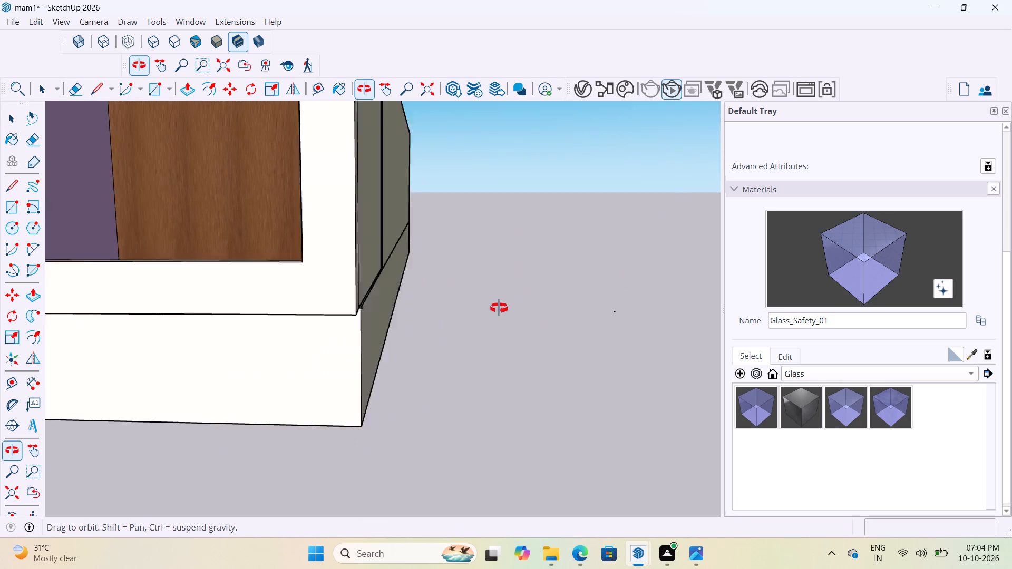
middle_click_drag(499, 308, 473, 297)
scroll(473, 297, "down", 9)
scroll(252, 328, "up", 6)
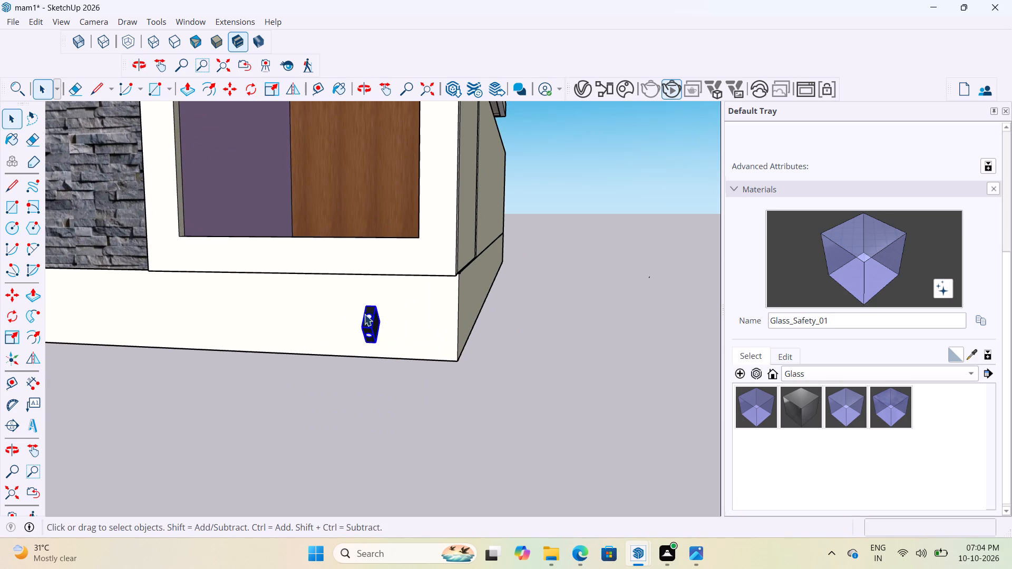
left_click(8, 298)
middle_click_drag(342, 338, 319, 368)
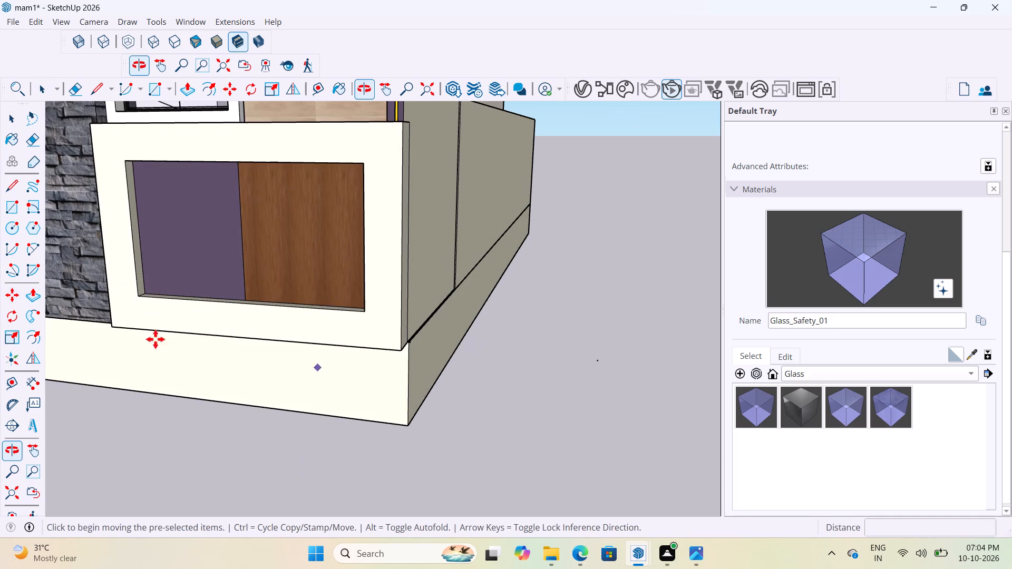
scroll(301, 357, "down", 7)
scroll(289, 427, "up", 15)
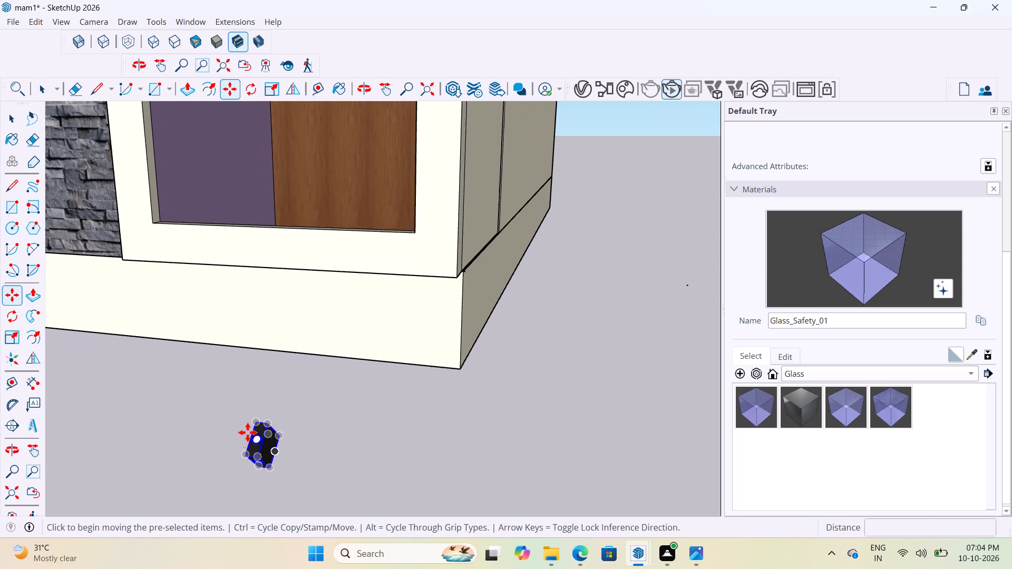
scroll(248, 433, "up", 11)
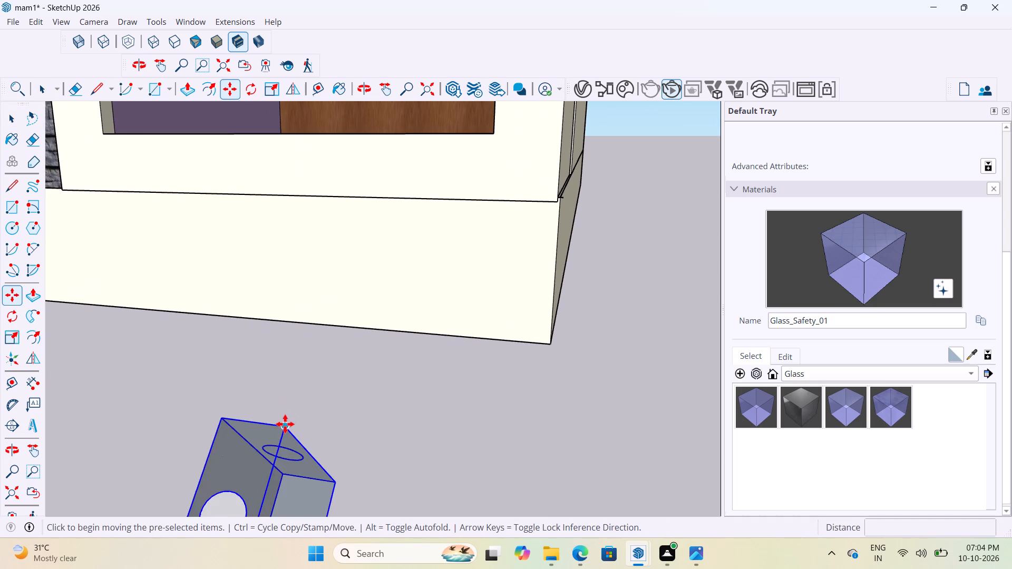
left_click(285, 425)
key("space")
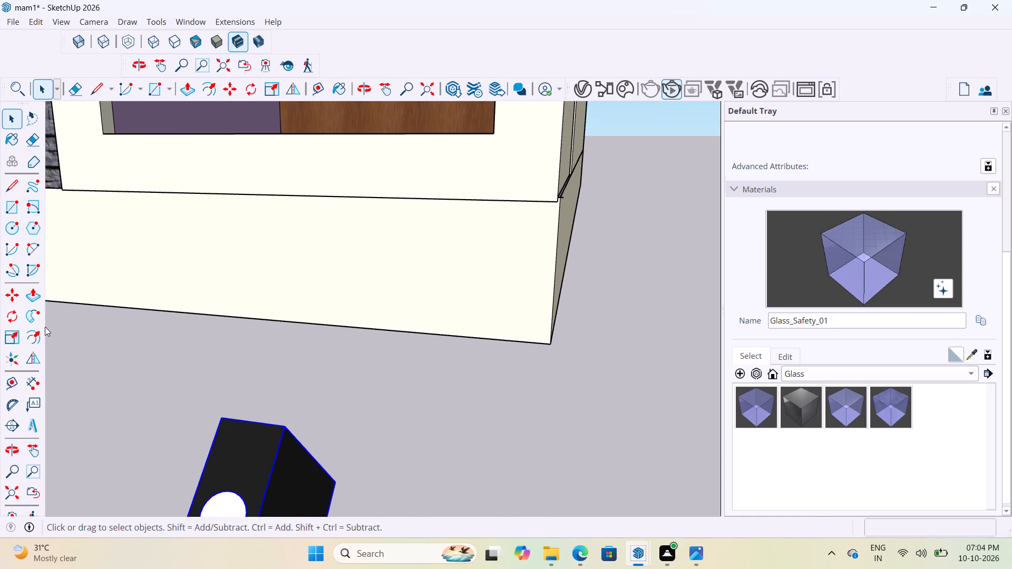
Rotate the black light fixture 90 degrees about the vertical axis, pivoting on its corner endpoint.
left_click(13, 316)
scroll(223, 312, "down", 6)
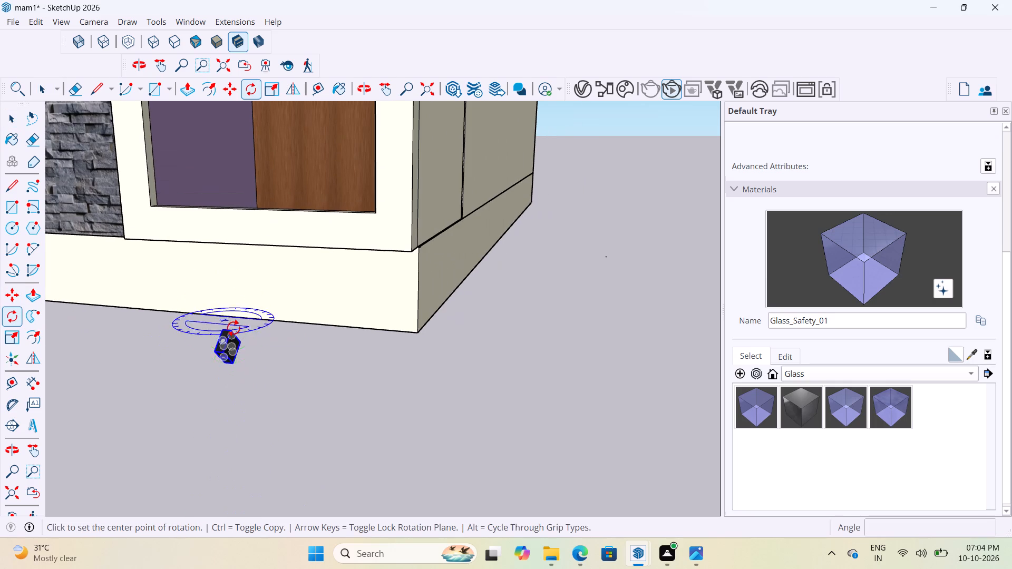
scroll(233, 329, "up", 7)
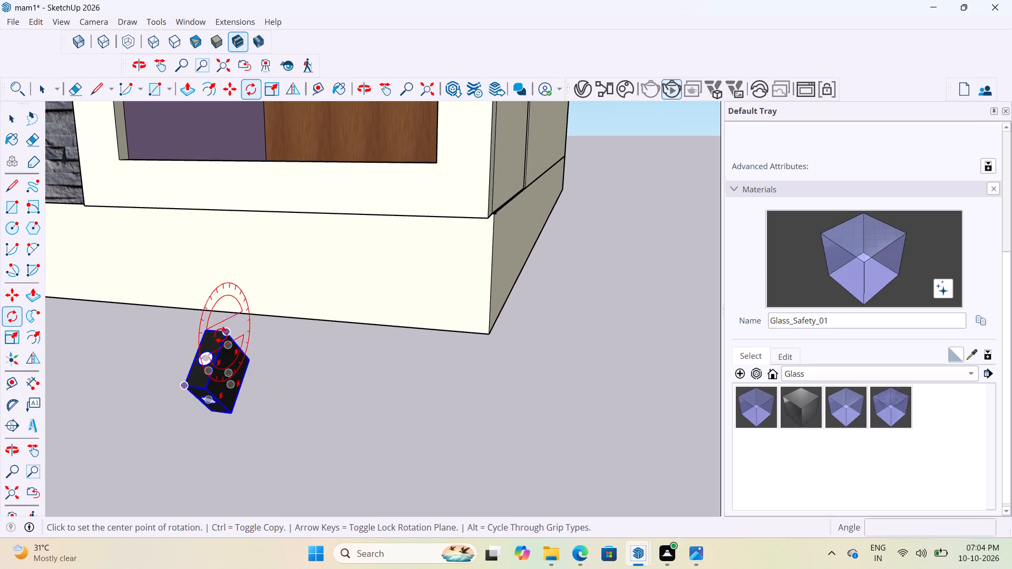
scroll(216, 339, "up", 6)
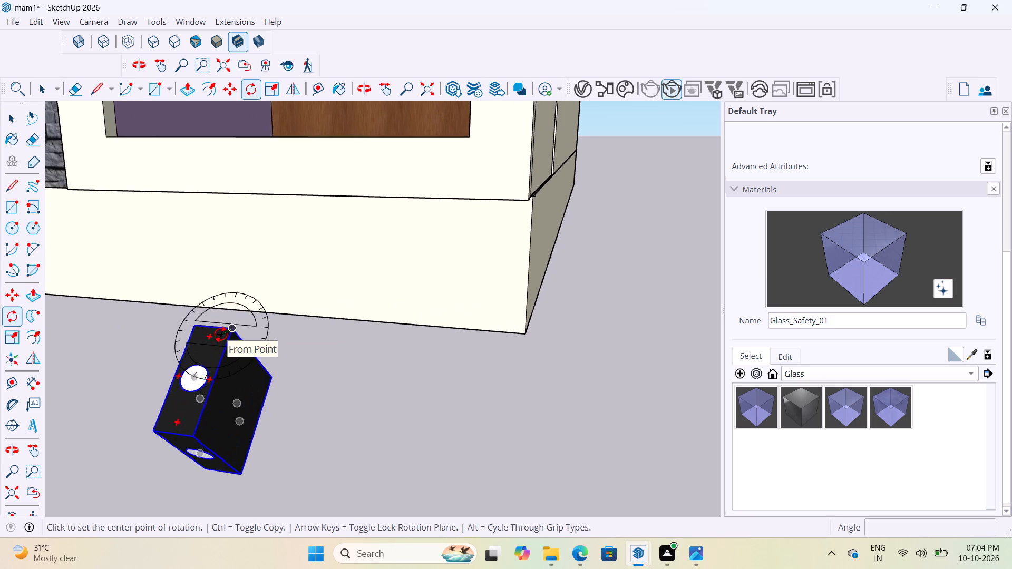
scroll(221, 334, "up", 3)
key("Right")
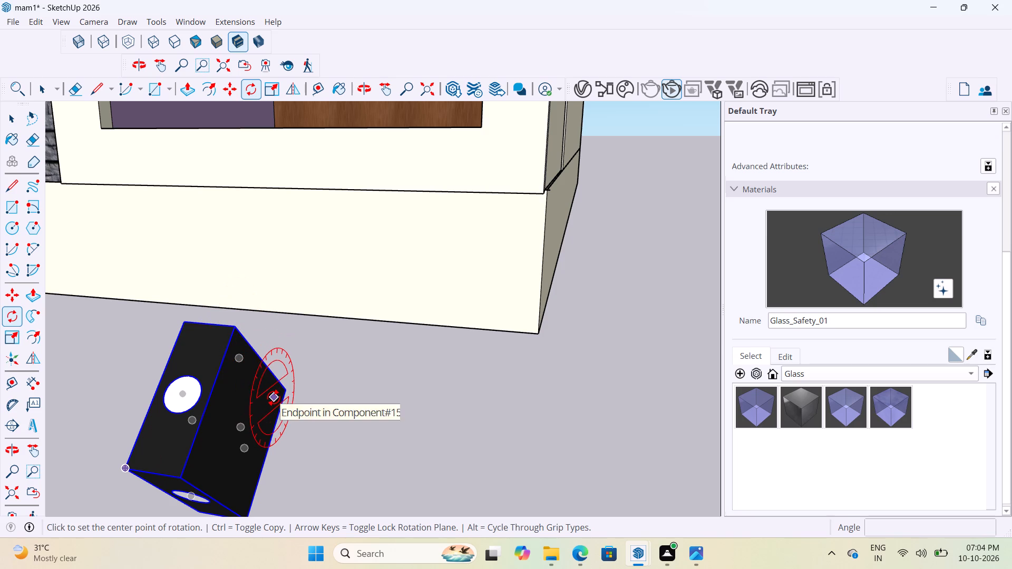
key("Left")
key("Up")
left_click(274, 397)
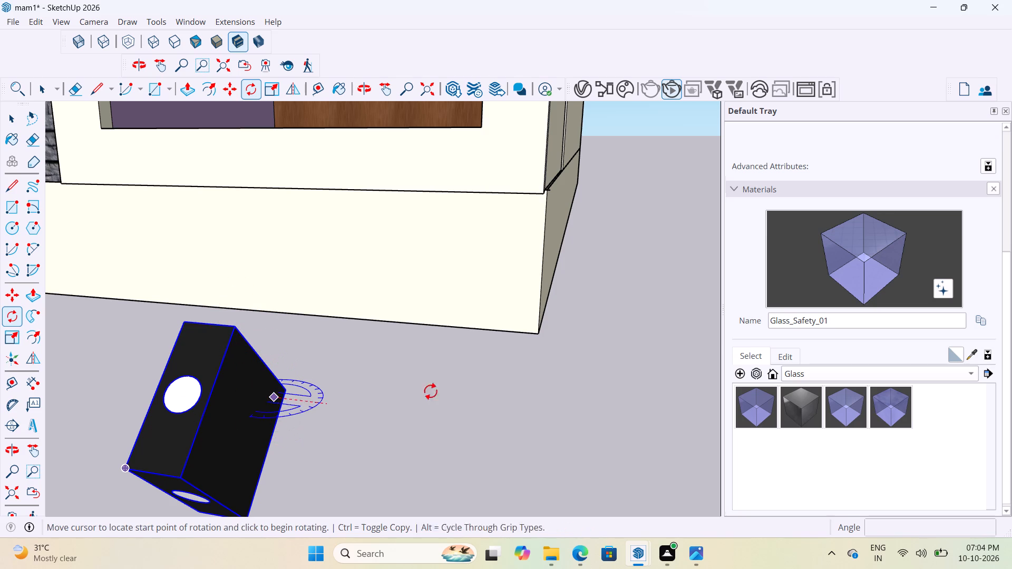
left_click(458, 390)
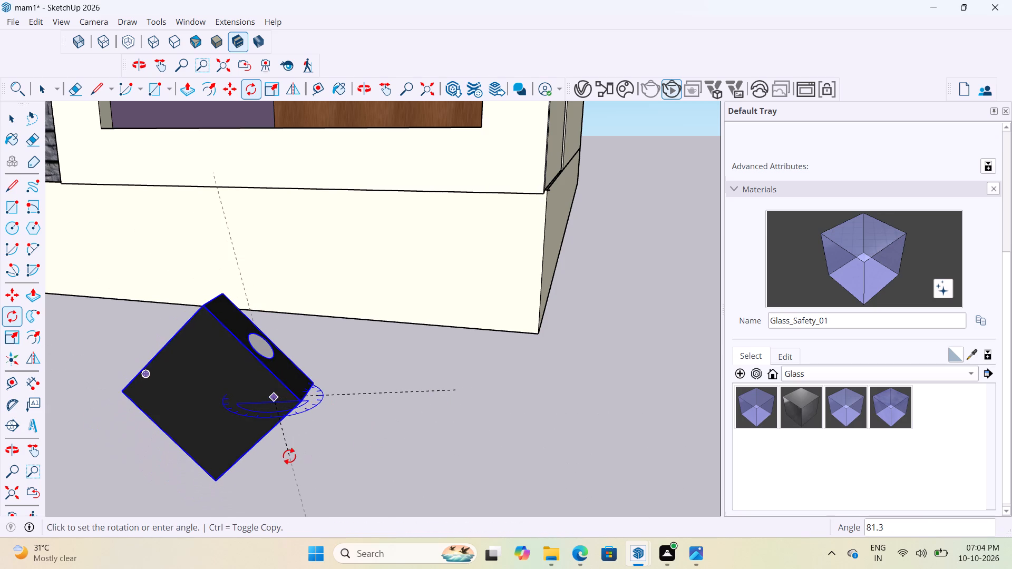
scroll(289, 456, "down", 4)
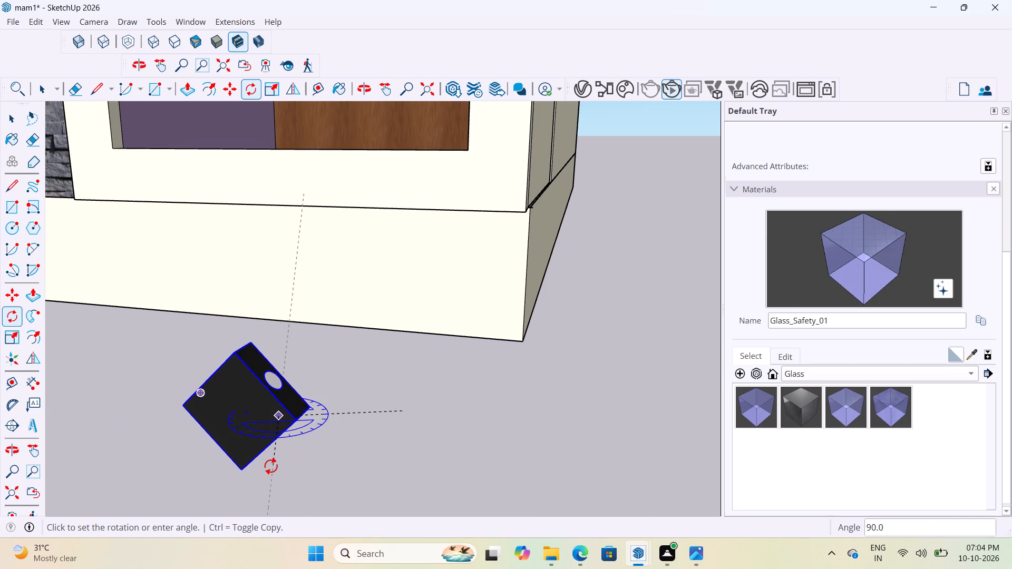
left_click(271, 466)
scroll(419, 425, "down", 8)
key("space")
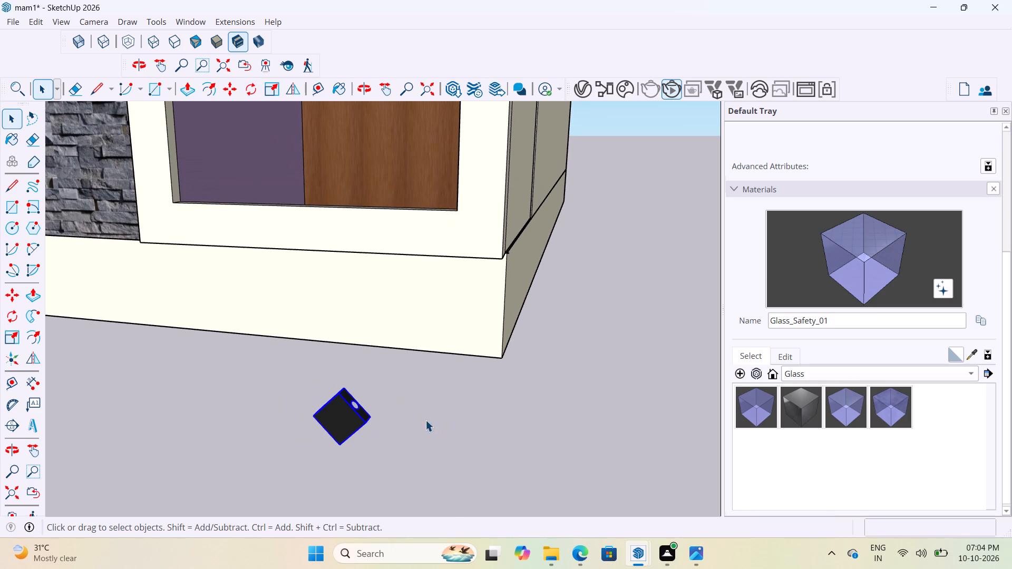
Move the black light fixture about 28' 8" onto the upper-floor balcony wall, between the sliding window and the wood-clad tower.
scroll(486, 381, "down", 16)
middle_click_drag(485, 375, 531, 387)
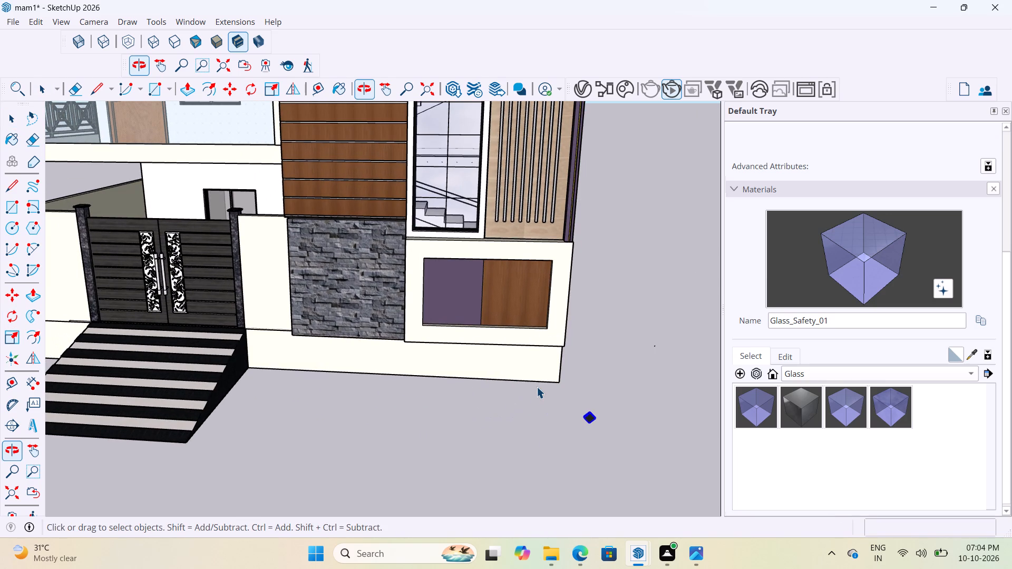
scroll(485, 379, "down", 3)
scroll(559, 397, "up", 7)
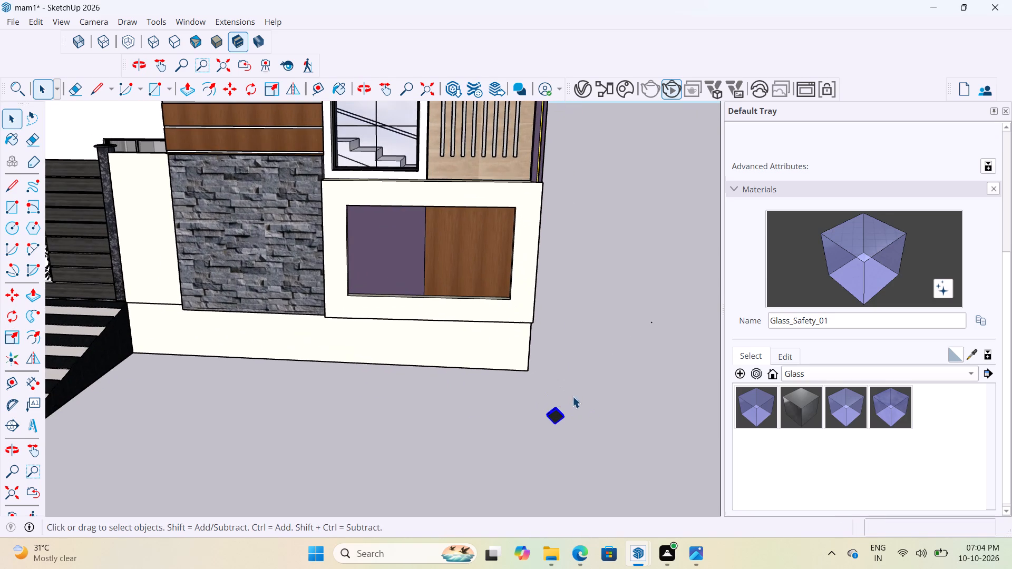
left_click(592, 380)
scroll(560, 419, "up", 20)
scroll(560, 419, "up", 1)
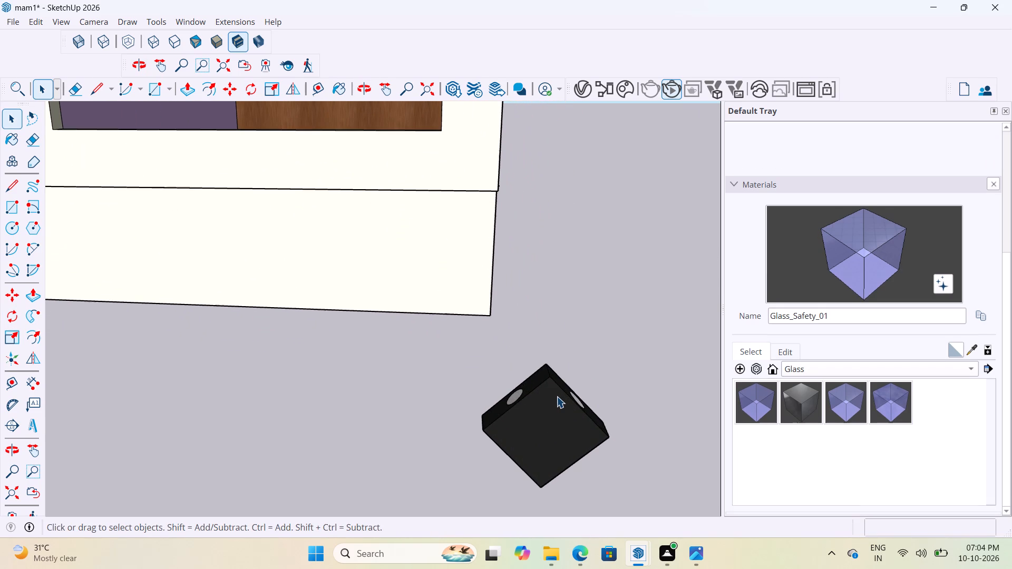
left_click(557, 396)
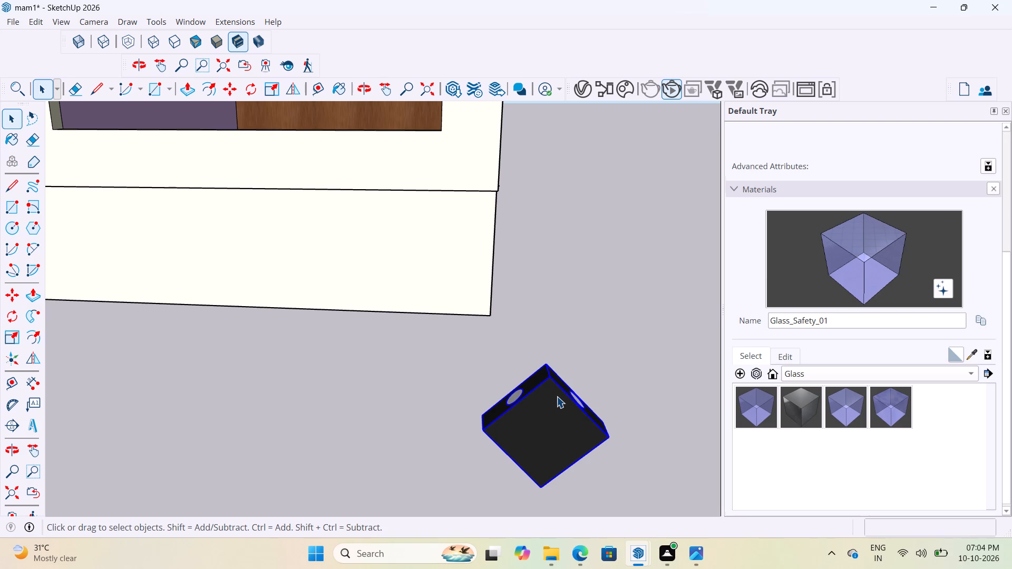
scroll(557, 396, "down", 4)
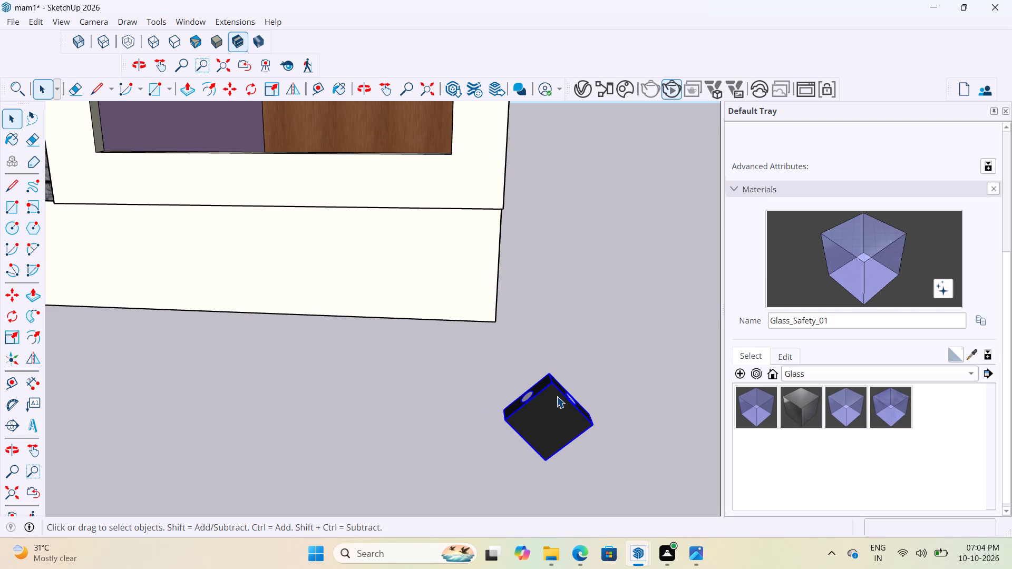
scroll(565, 416, "up", 4)
scroll(534, 346, "down", 2)
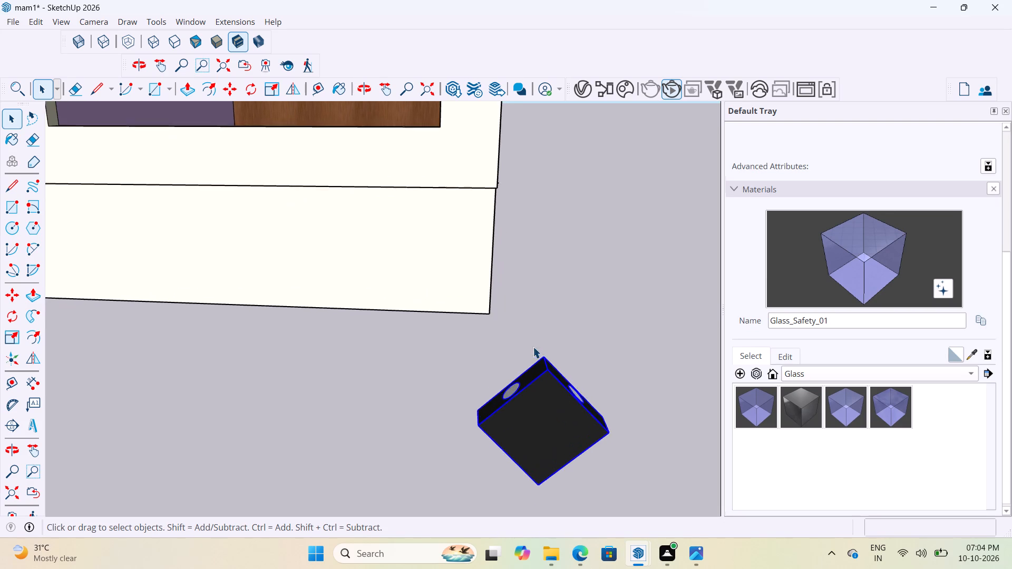
scroll(533, 347, "down", 8)
scroll(542, 405, "up", 8)
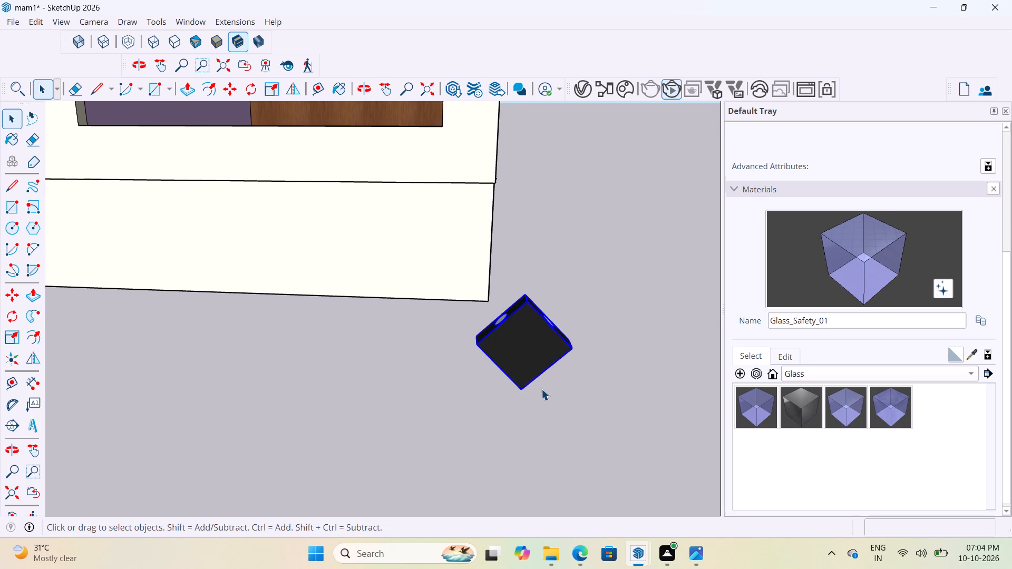
scroll(532, 344, "up", 8)
scroll(494, 308, "down", 4)
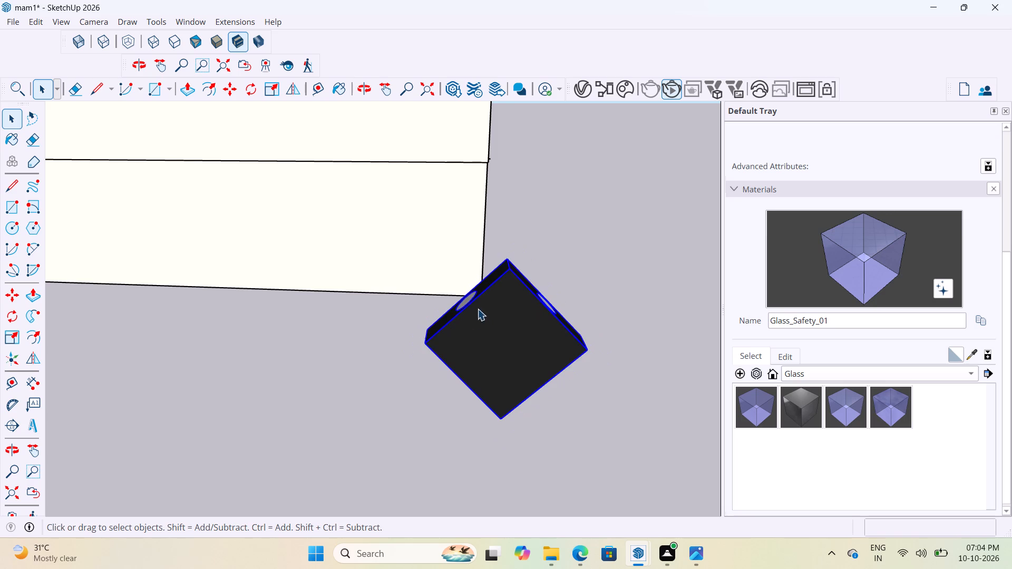
scroll(478, 309, "down", 4)
scroll(524, 308, "up", 6)
scroll(362, 299, "down", 8)
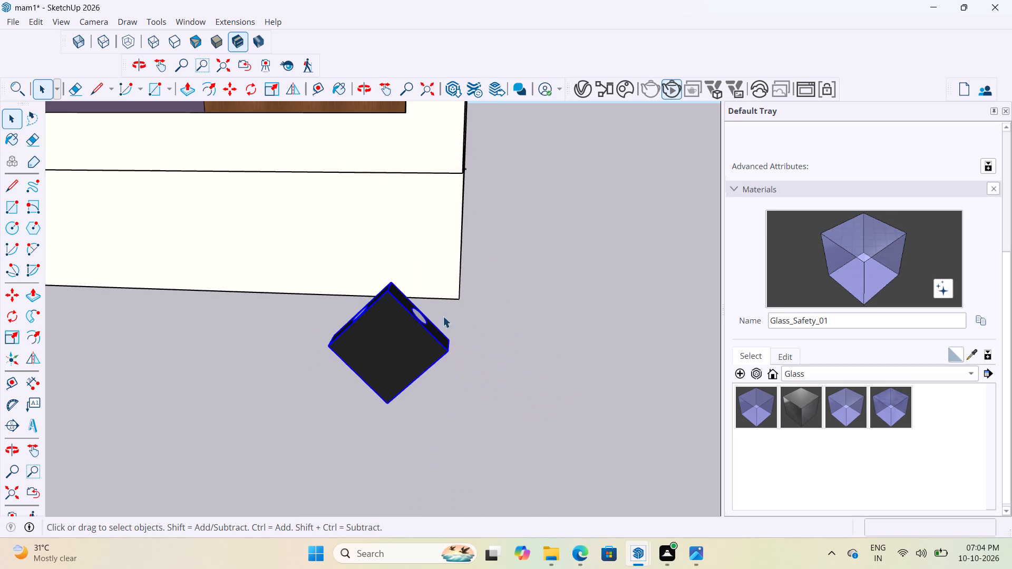
scroll(447, 307, "up", 4)
middle_click_drag(400, 305, 441, 263)
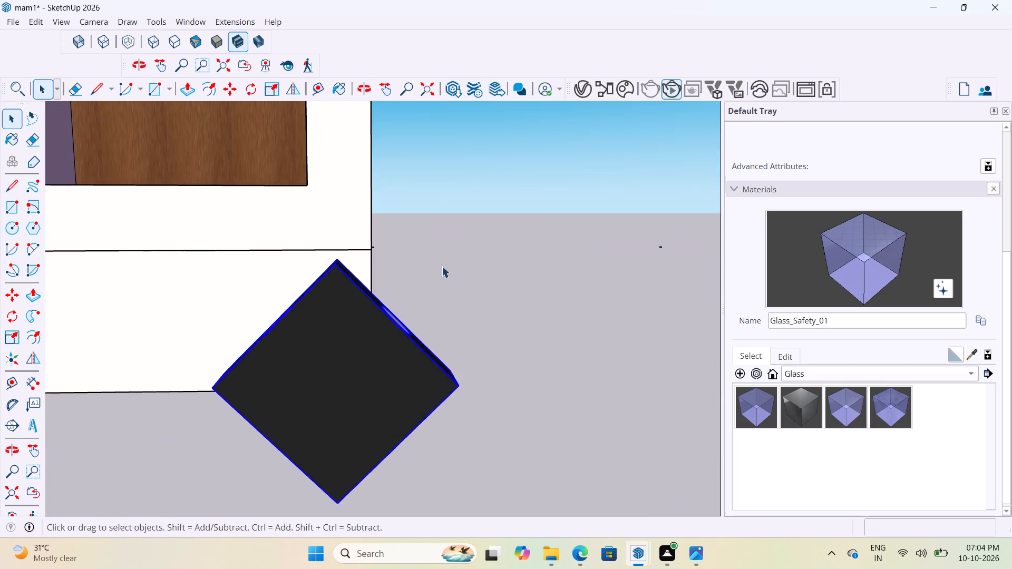
scroll(439, 296, "down", 15)
scroll(436, 276, "up", 5)
scroll(436, 276, "down", 1)
scroll(436, 276, "up", 4)
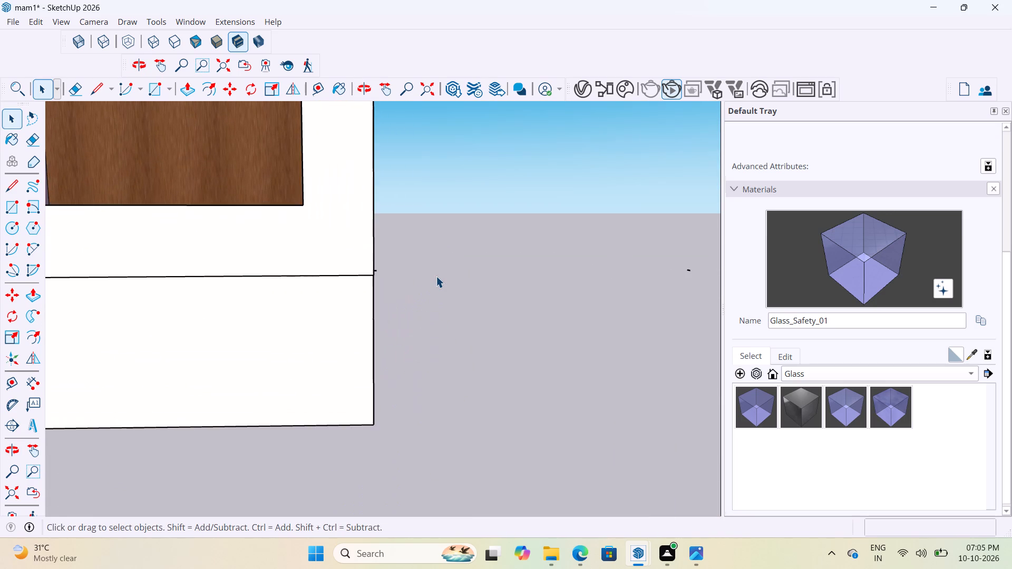
scroll(436, 276, "down", 5)
scroll(420, 336, "up", 7)
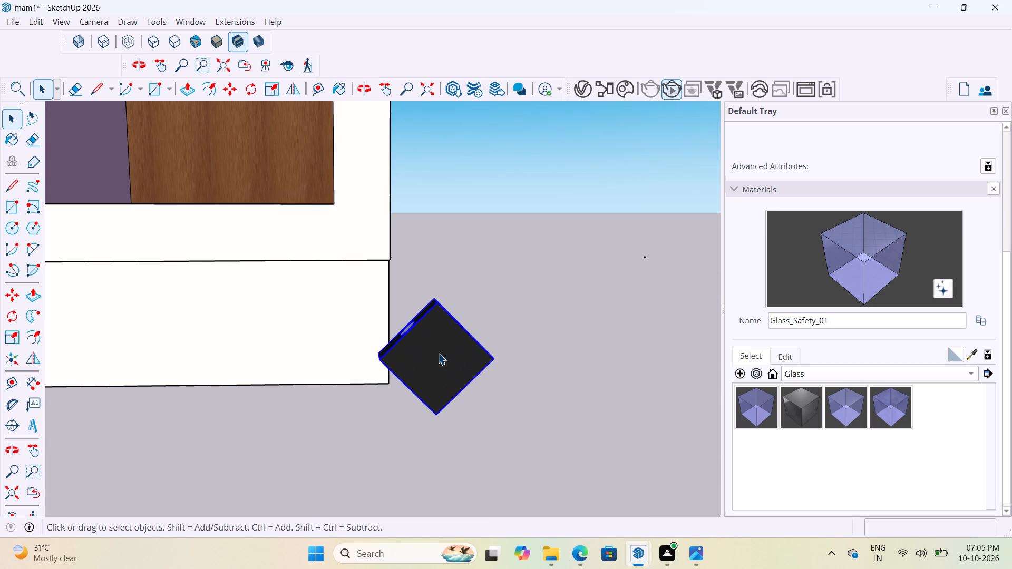
key("m")
left_click(439, 416)
scroll(508, 408, "down", 15)
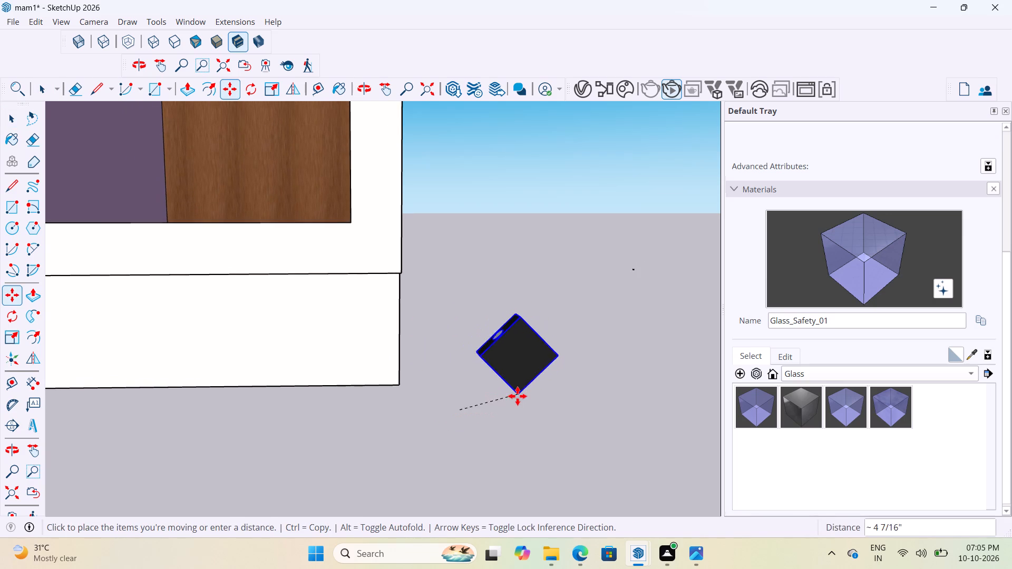
scroll(518, 396, "down", 15)
scroll(555, 392, "down", 20)
scroll(555, 392, "down", 4)
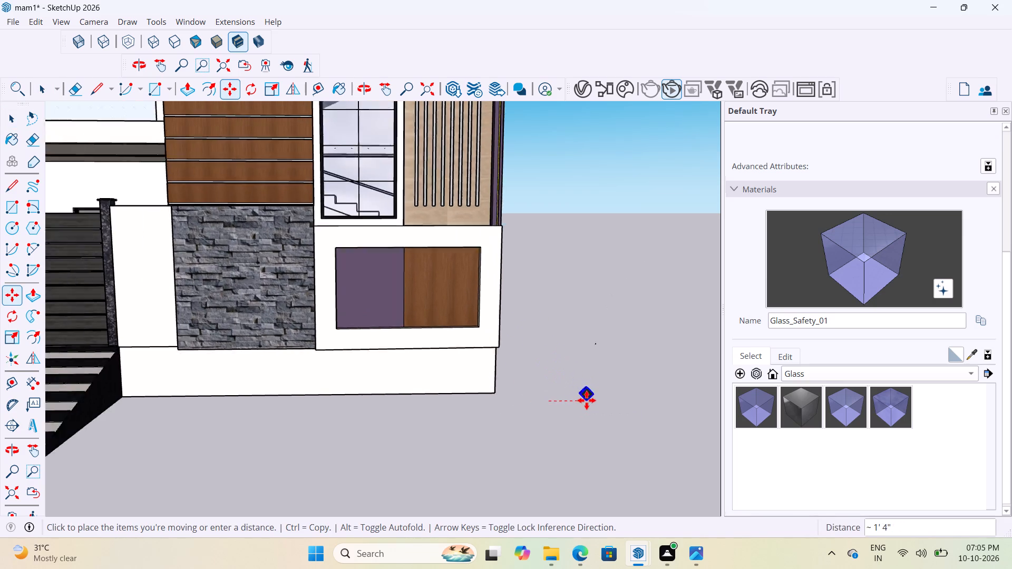
scroll(587, 400, "down", 17)
scroll(468, 302, "up", 20)
scroll(468, 302, "up", 1)
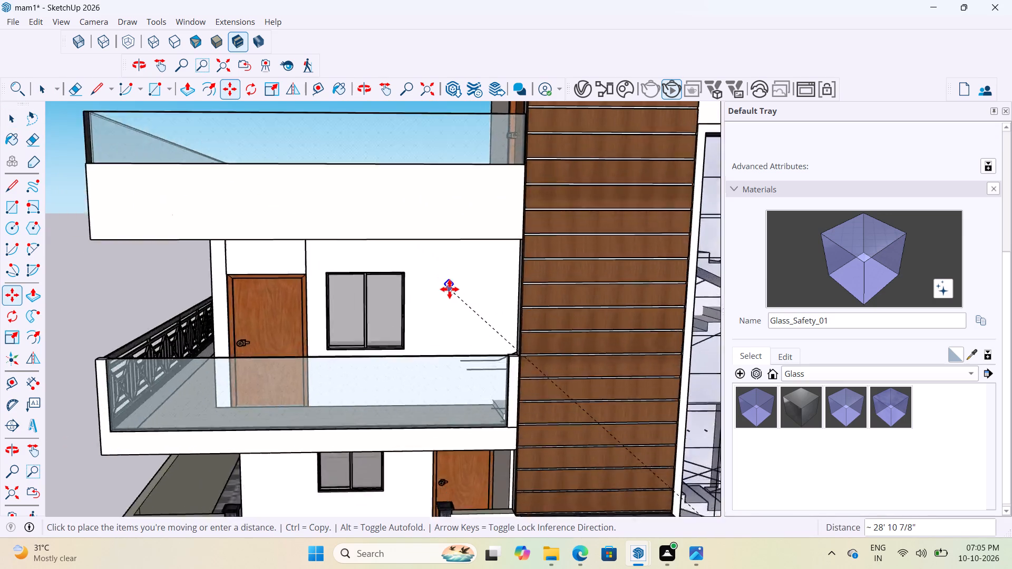
scroll(450, 289, "up", 6)
left_click(429, 328)
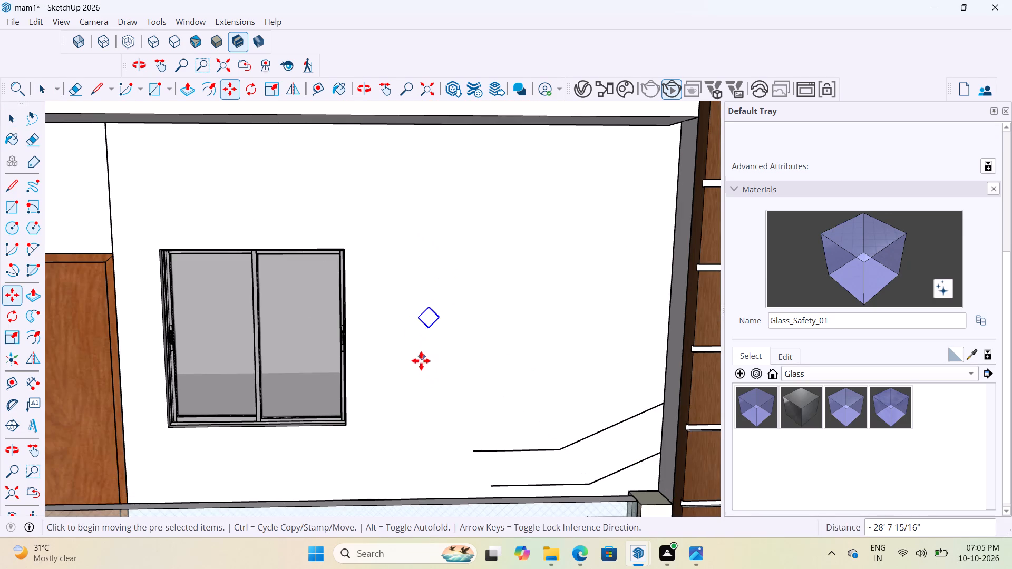
scroll(421, 362, "down", 3)
key("space")
Move the embedded fixture slightly outward so its black body stands clear of the balcony wall's surface.
scroll(396, 342, "down", 5)
middle_click_drag(441, 394, 490, 421)
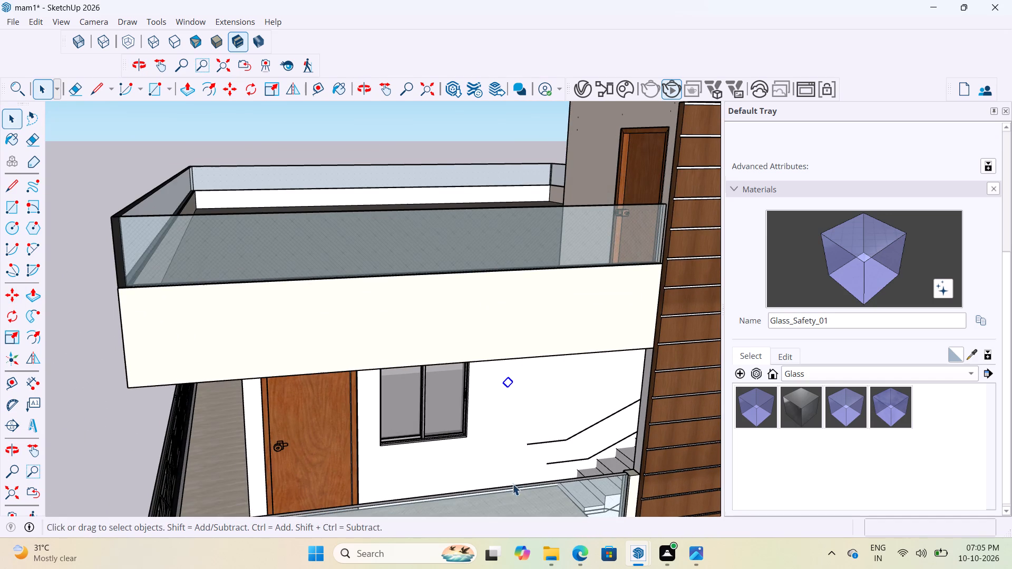
left_click(510, 491)
scroll(507, 396, "up", 11)
left_click(515, 379)
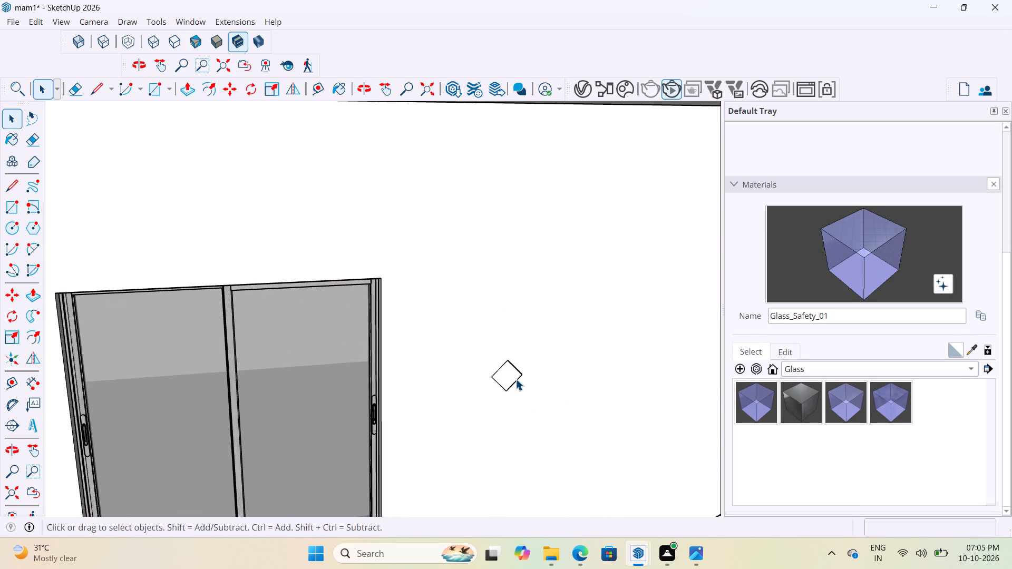
scroll(515, 379, "up", 11)
key("m")
scroll(488, 391, "up", 3)
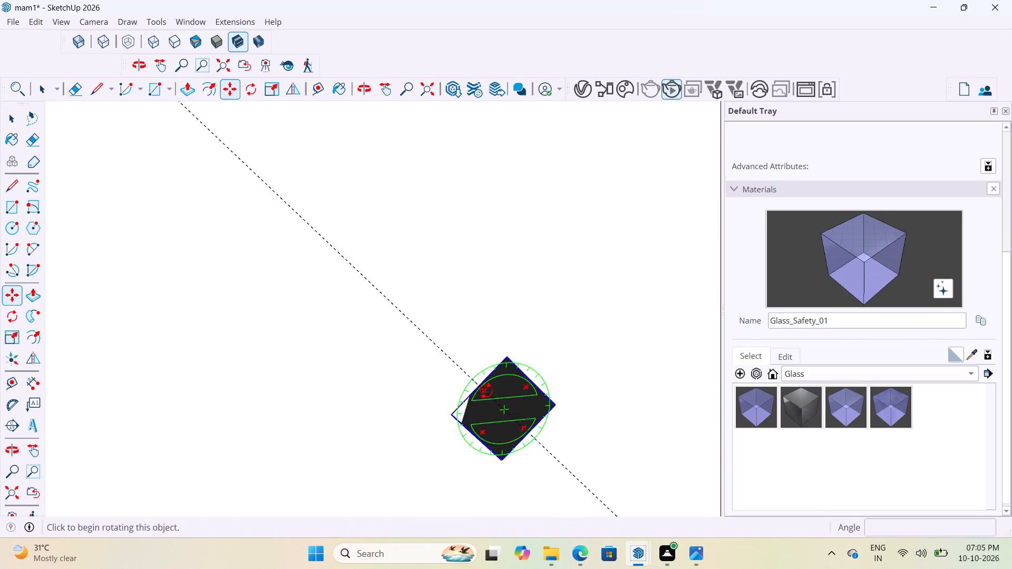
scroll(486, 390, "up", 3)
left_click(498, 329)
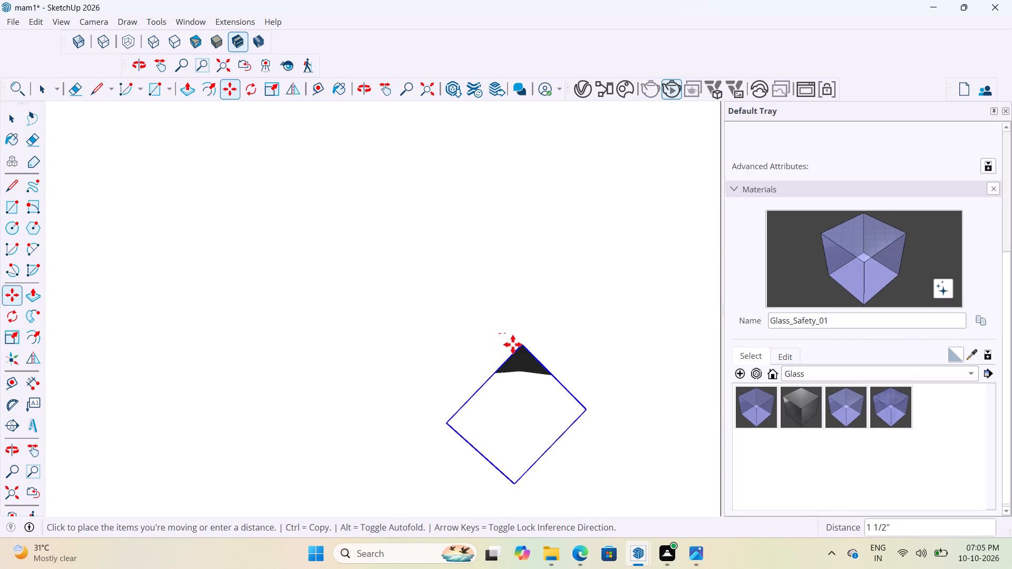
left_click(514, 349)
Shift the light fixture about 1' lower and slightly closer to the window on the balcony wall.
scroll(428, 346, "down", 18)
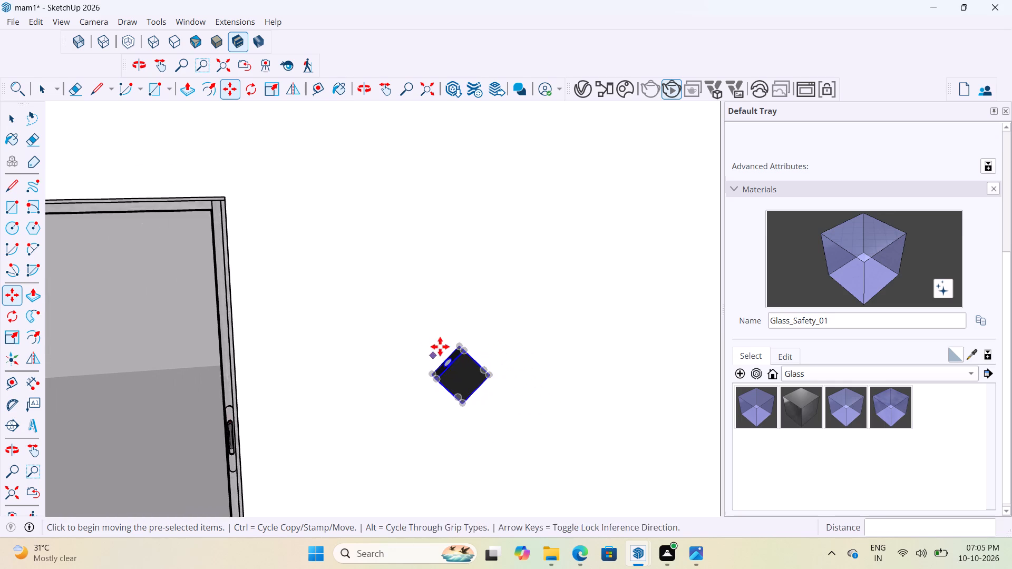
scroll(440, 347, "down", 3)
scroll(490, 342, "down", 6)
middle_click_drag(529, 374, 421, 389)
scroll(497, 348, "down", 4)
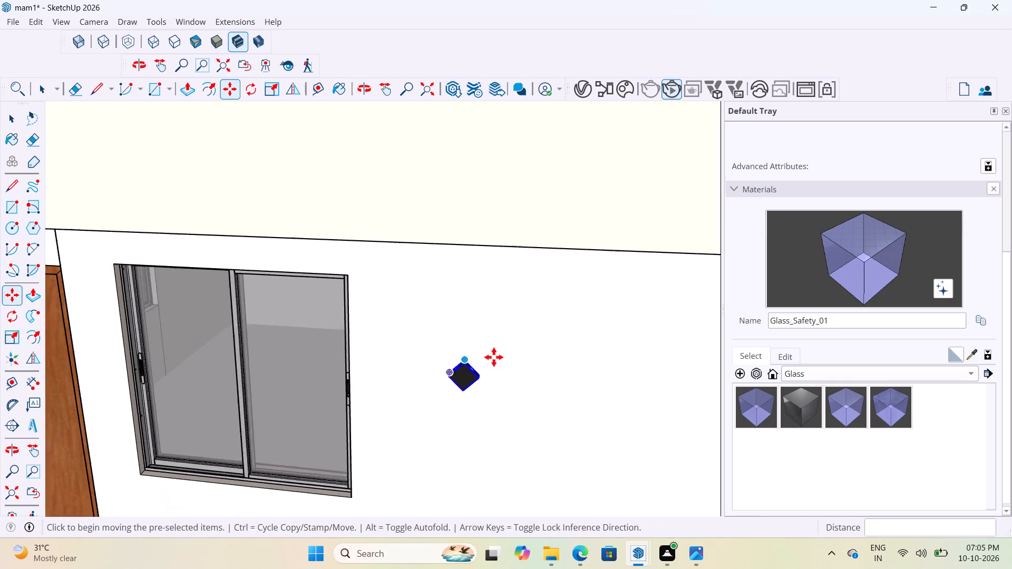
scroll(494, 357, "down", 12)
middle_click_drag(499, 396, 529, 377)
scroll(522, 371, "up", 7)
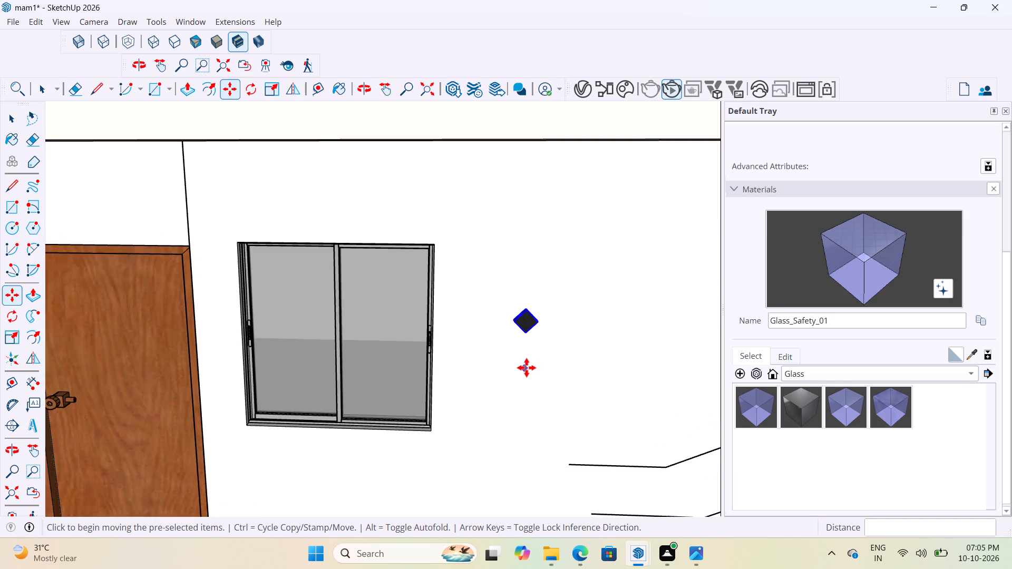
scroll(527, 368, "up", 1)
key("space")
left_click(531, 314)
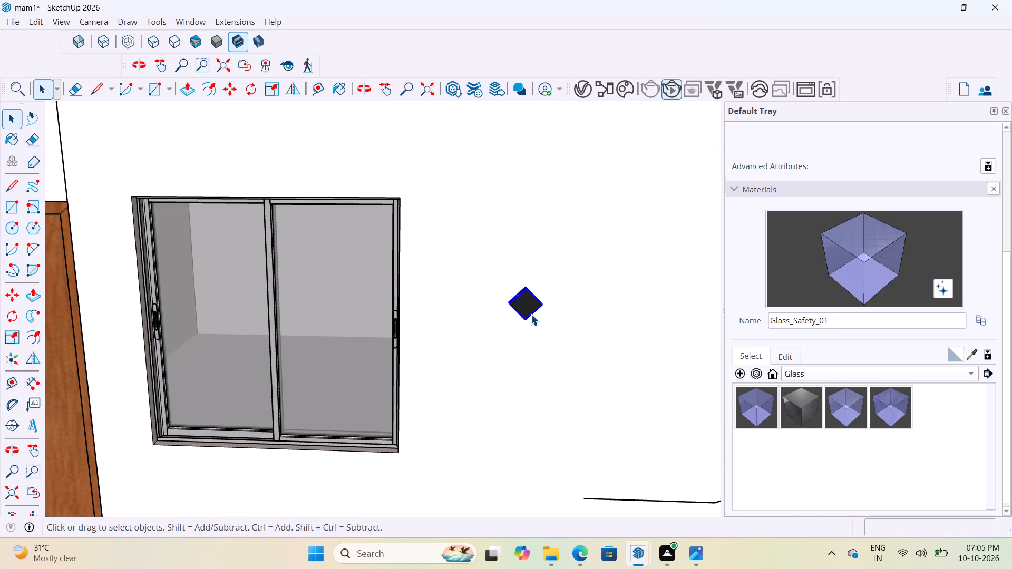
key("m")
left_click(524, 321)
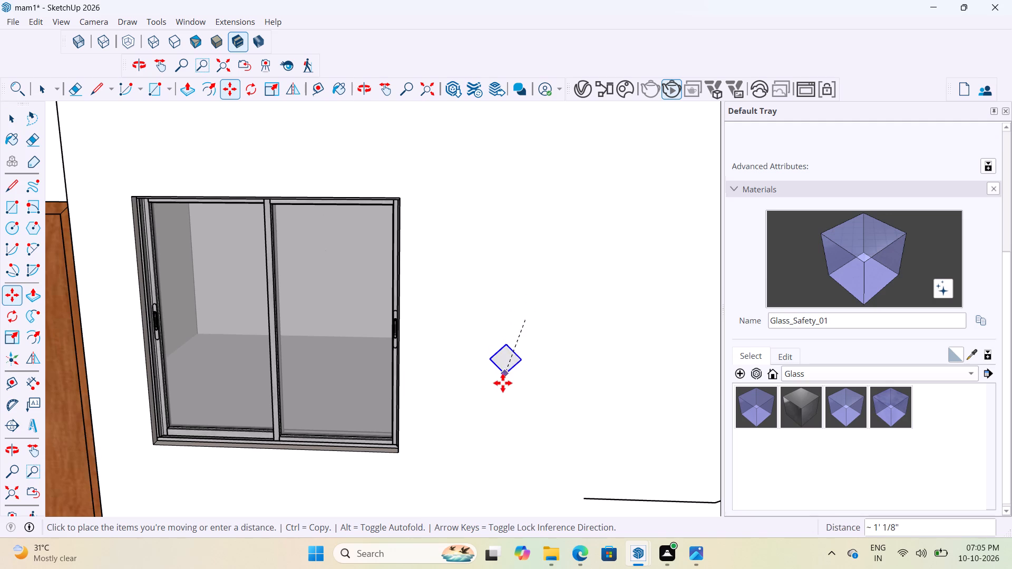
left_click(503, 383)
scroll(516, 358, "down", 20)
scroll(516, 358, "down", 4)
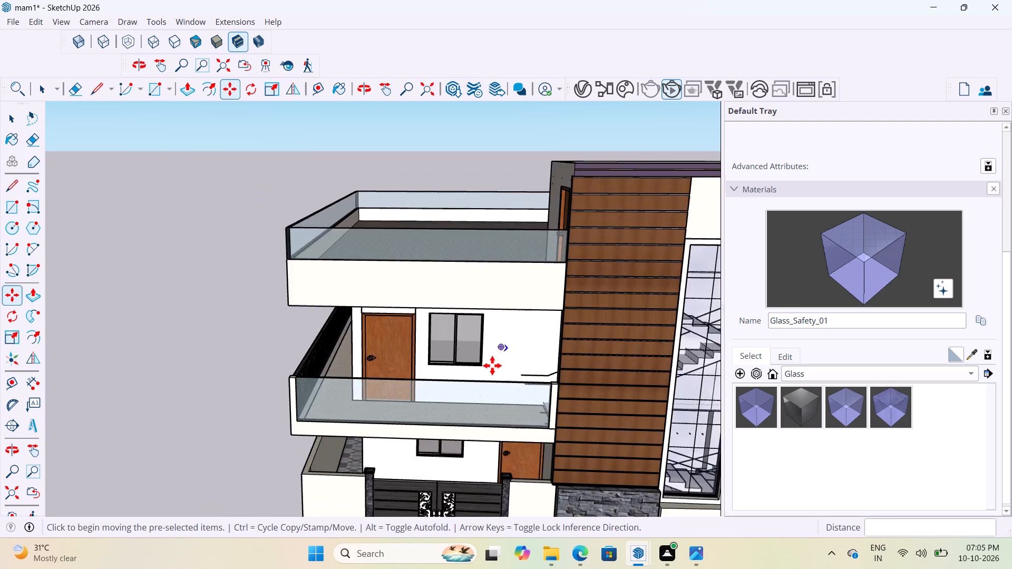
scroll(492, 366, "down", 4)
key("space")
left_click(286, 416)
scroll(531, 356, "up", 14)
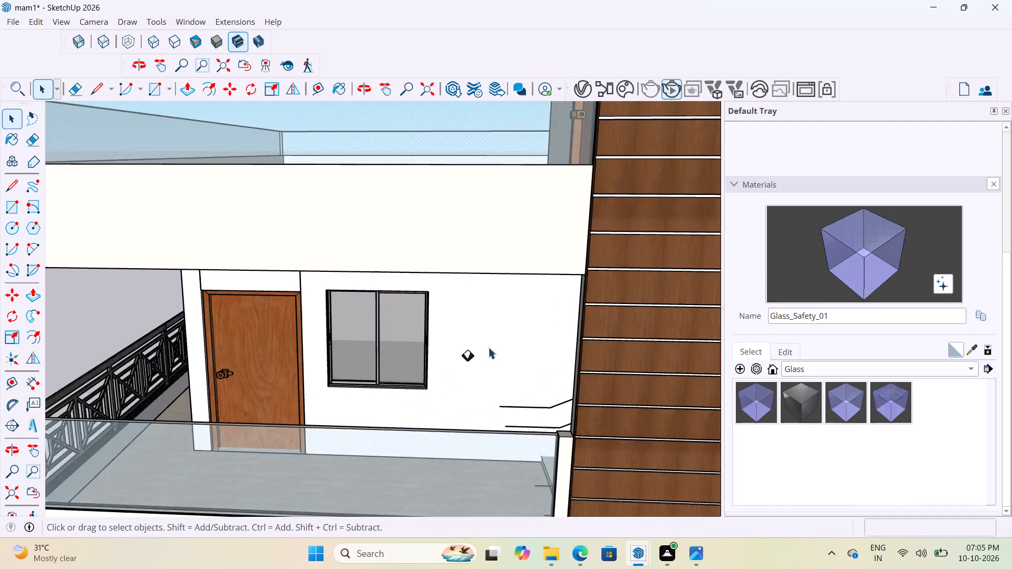
Move the black light fixture slightly outward so its body stands clear of the balcony wall beside the sliding window.
scroll(488, 347, "up", 14)
left_click(447, 380)
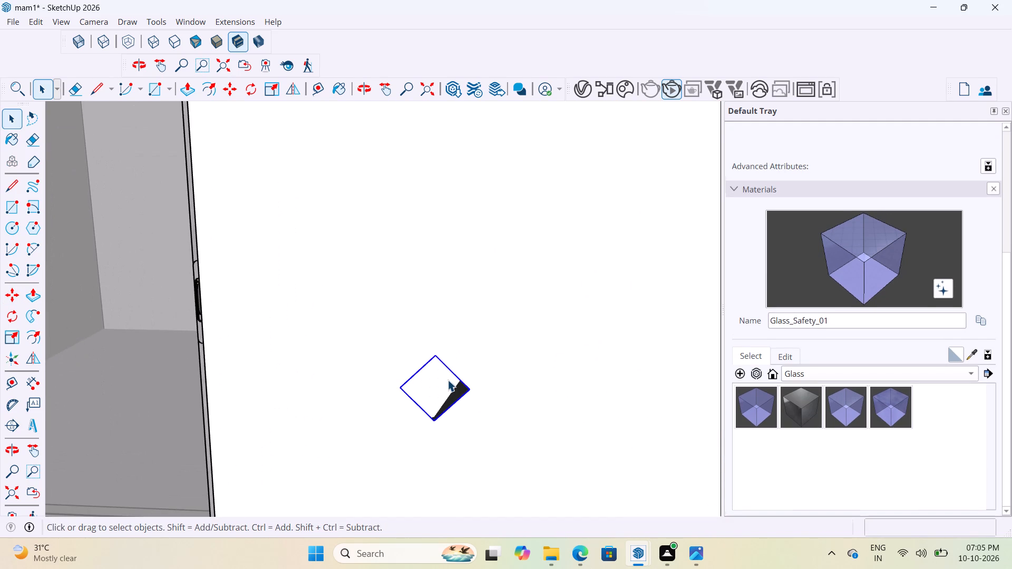
key("m")
scroll(434, 363, "up", 6)
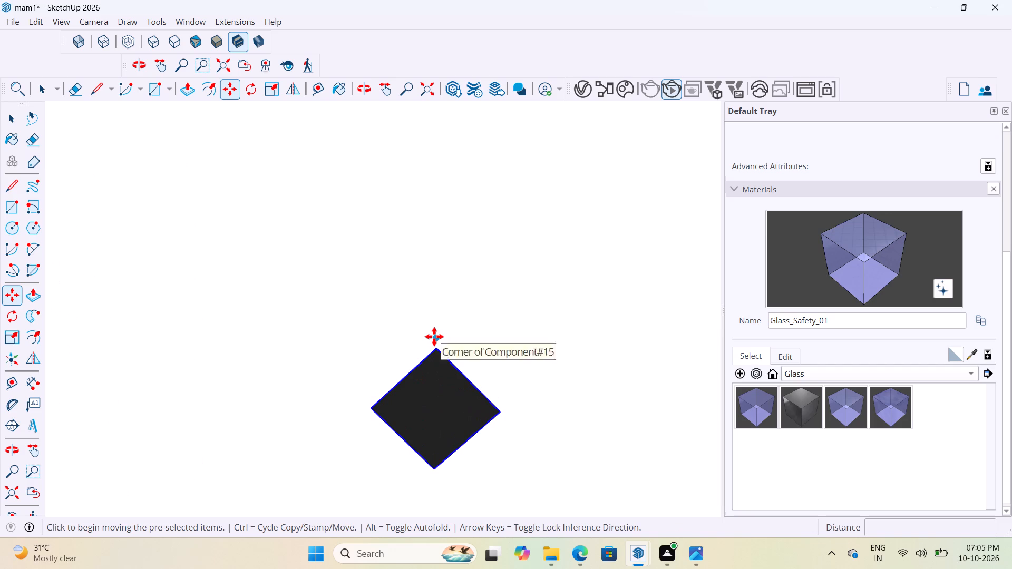
left_click(434, 337)
left_click(434, 348)
scroll(470, 319, "down", 16)
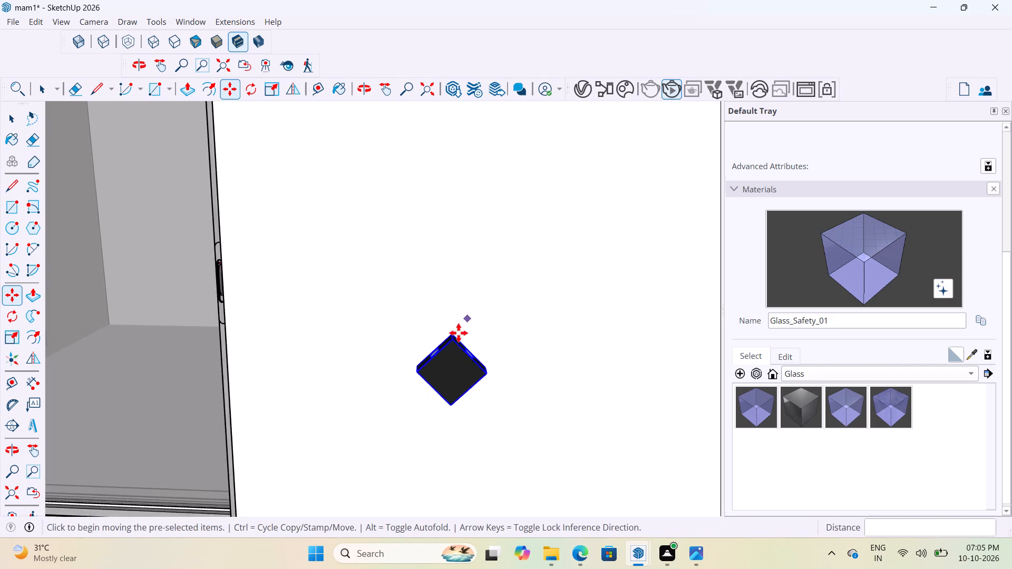
scroll(459, 333, "down", 20)
scroll(459, 333, "down", 20)
scroll(459, 333, "down", 2)
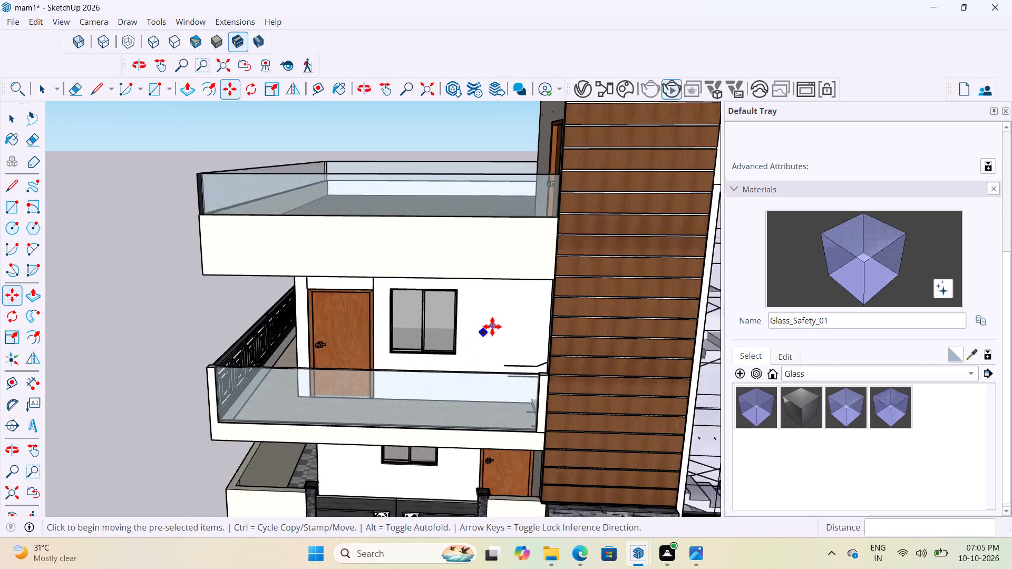
scroll(492, 327, "down", 5)
key("space")
left_click(278, 397)
Turn on the V-Ray Lights tool set and hide the Default Tray.
scroll(518, 351, "up", 11)
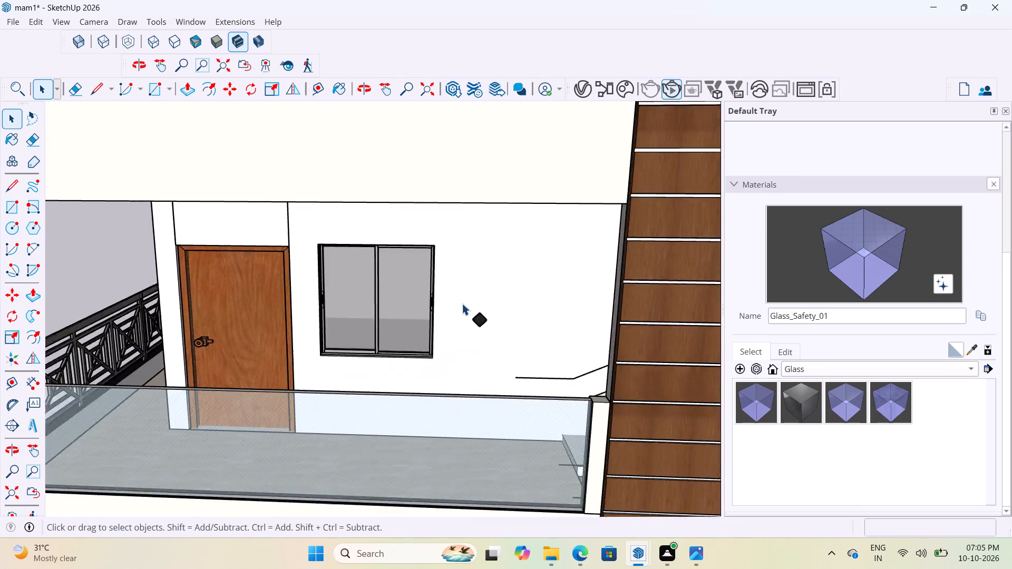
scroll(462, 303, "up", 16)
scroll(486, 317, "up", 5)
middle_click_drag(486, 317, 537, 323)
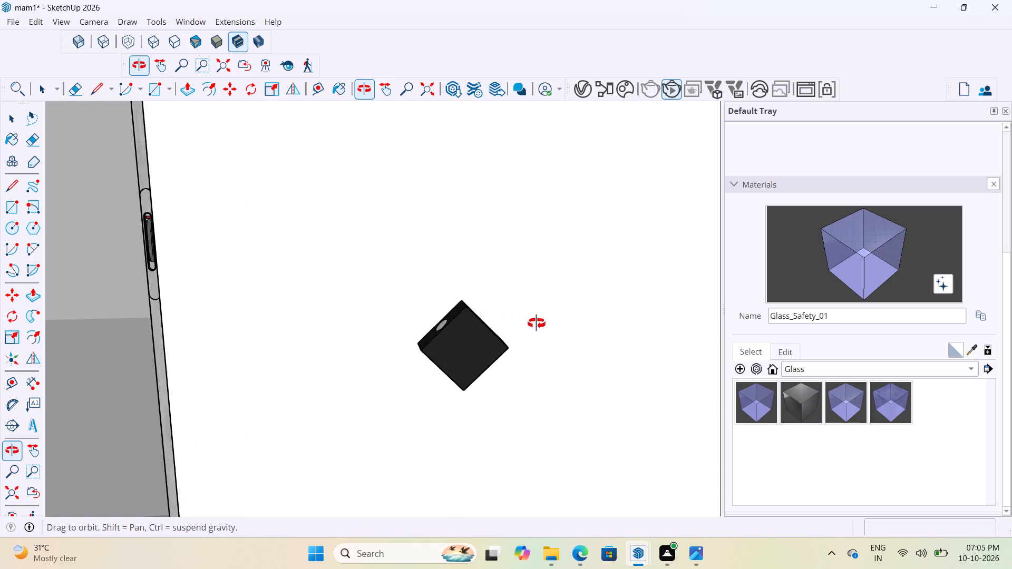
middle_click_drag(537, 323, 566, 324)
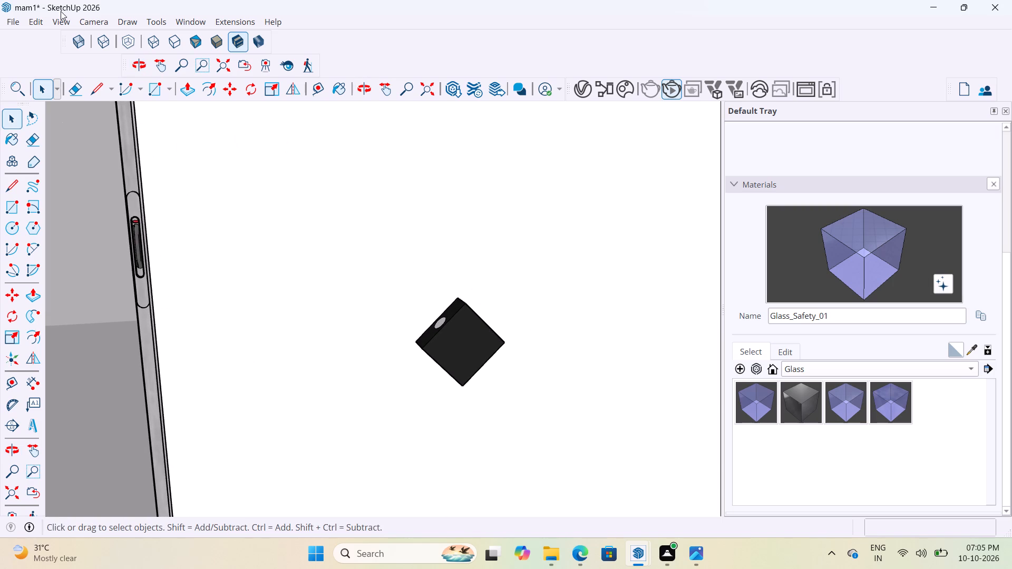
left_click(60, 19)
left_click(109, 34)
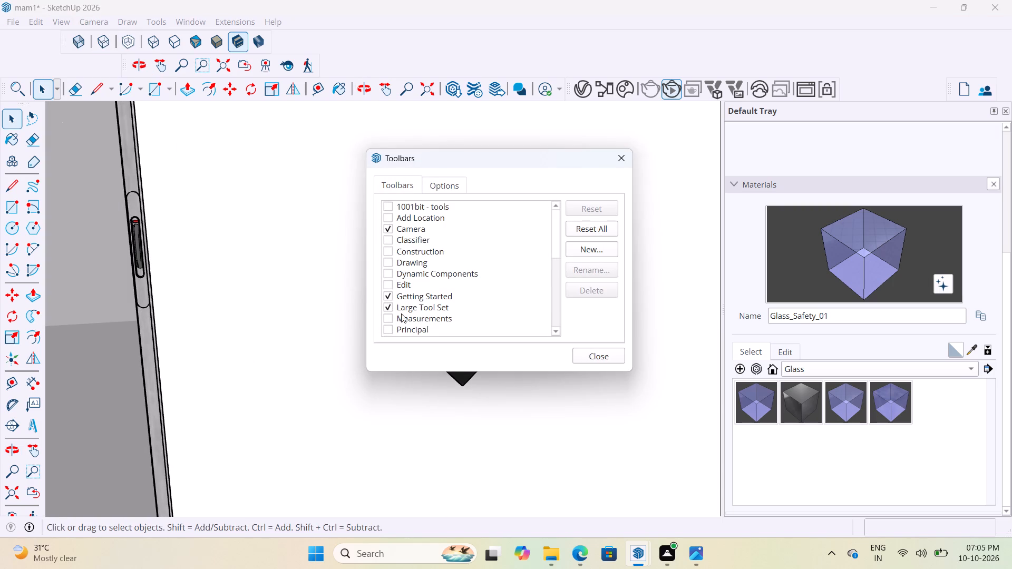
scroll(405, 326, "down", 7)
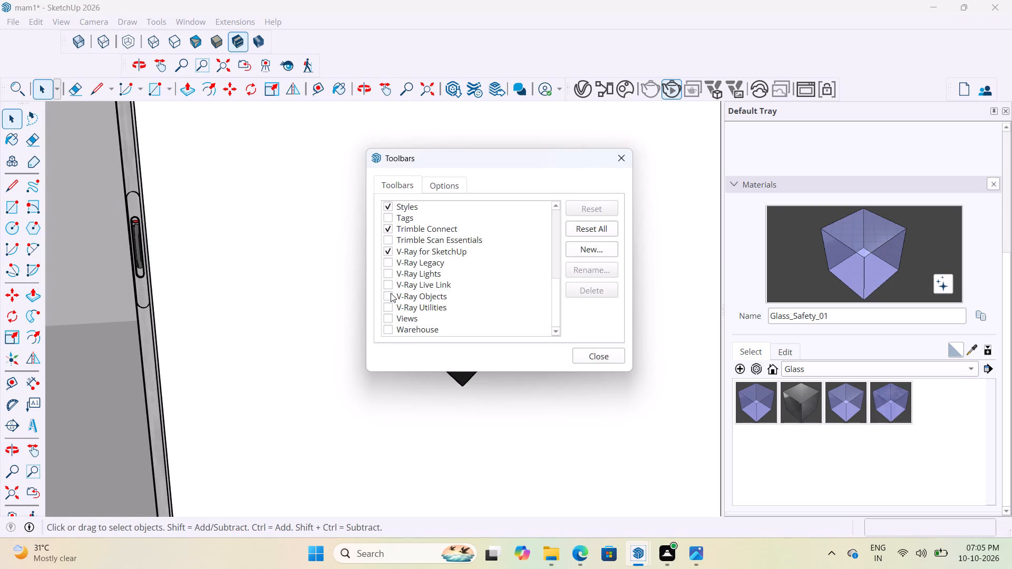
left_click(389, 272)
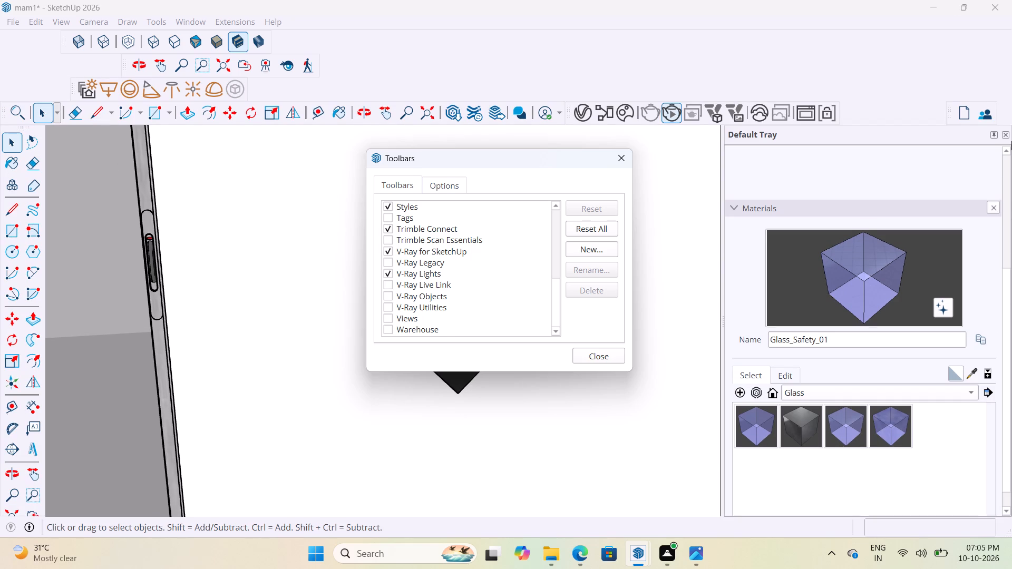
left_click(1008, 139)
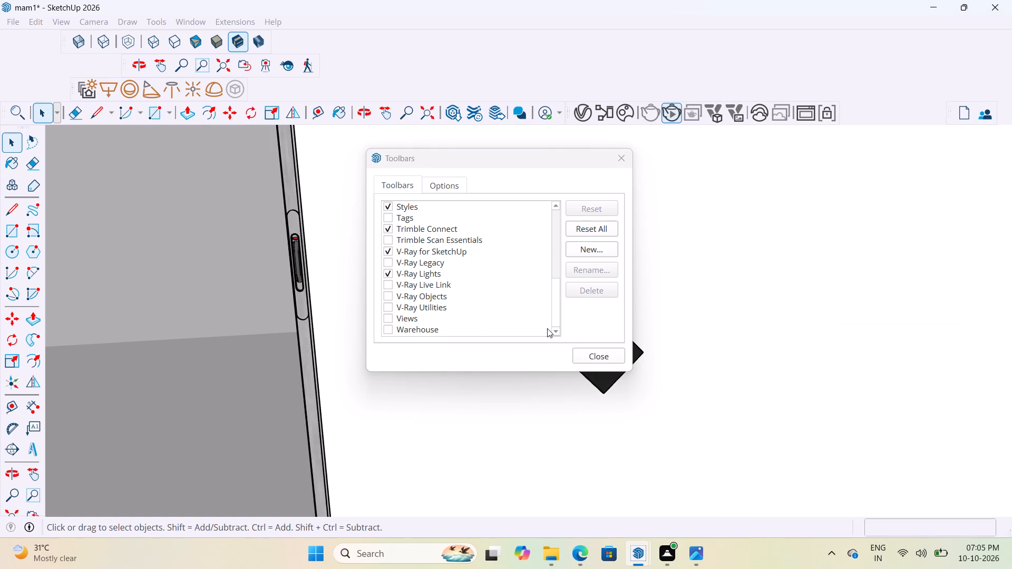
left_click(589, 360)
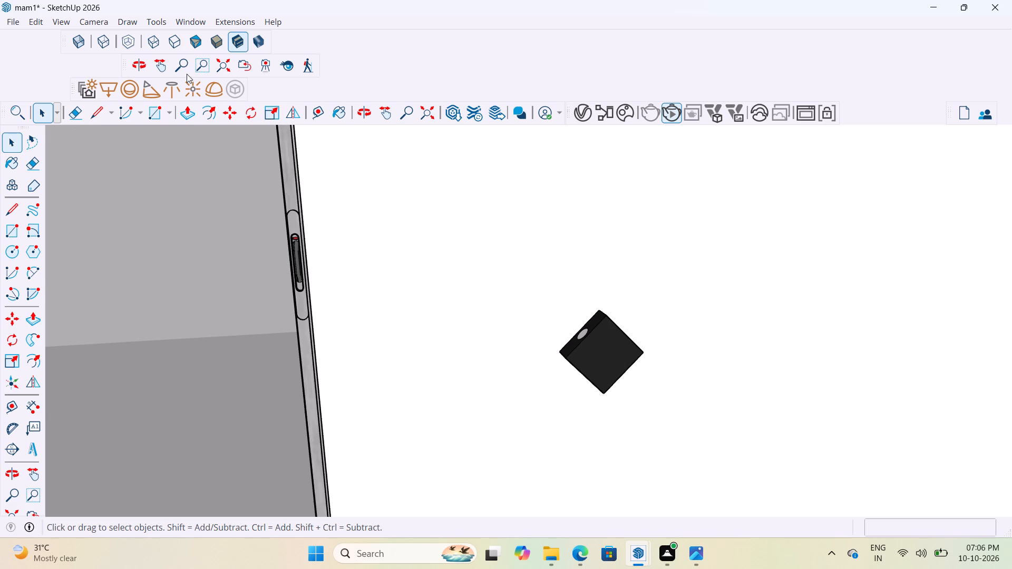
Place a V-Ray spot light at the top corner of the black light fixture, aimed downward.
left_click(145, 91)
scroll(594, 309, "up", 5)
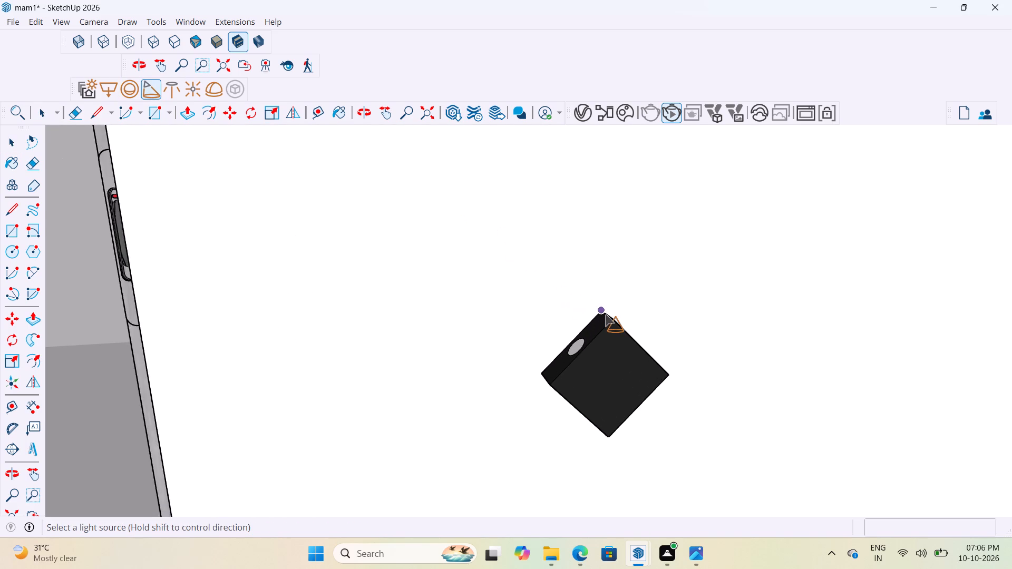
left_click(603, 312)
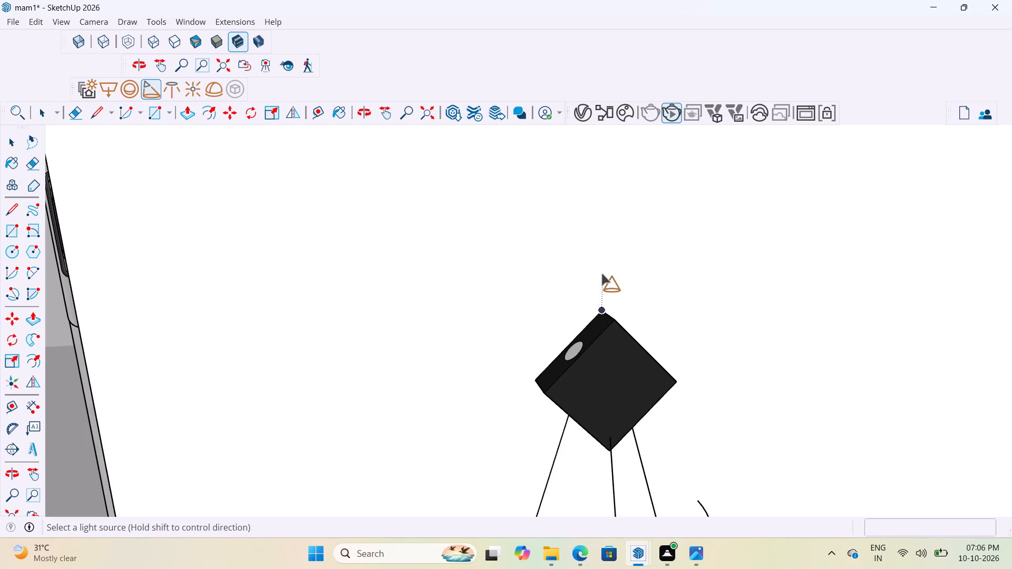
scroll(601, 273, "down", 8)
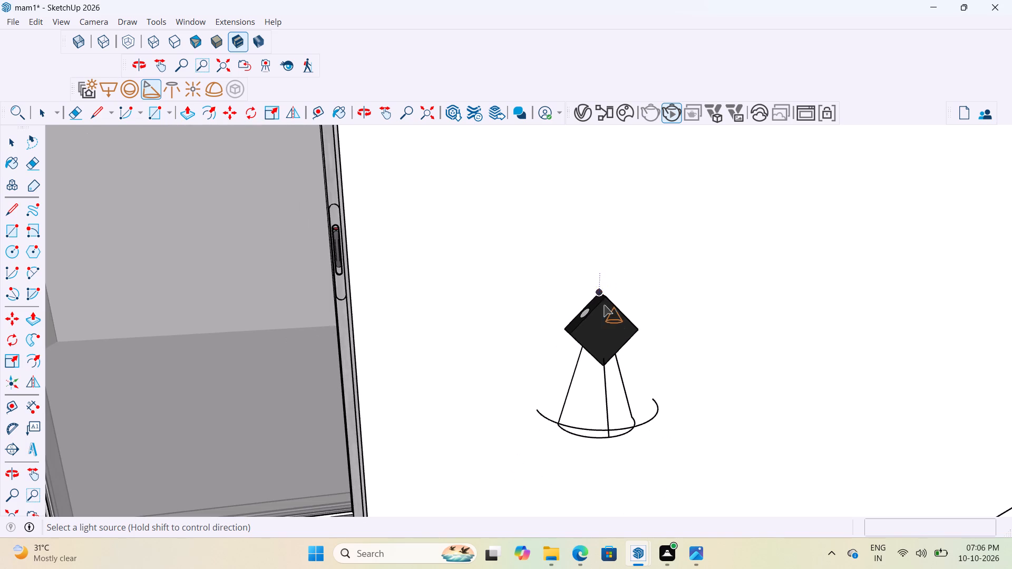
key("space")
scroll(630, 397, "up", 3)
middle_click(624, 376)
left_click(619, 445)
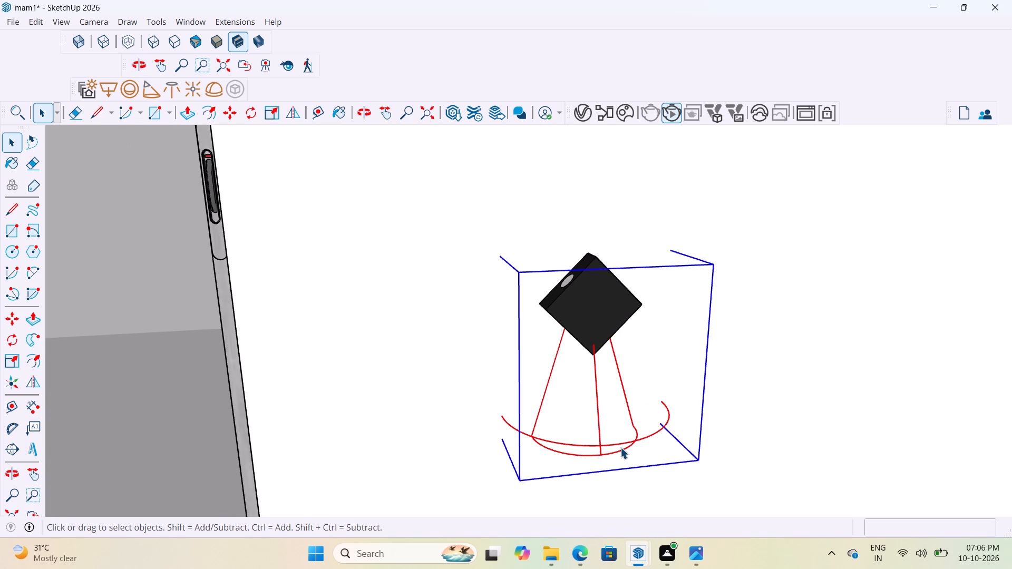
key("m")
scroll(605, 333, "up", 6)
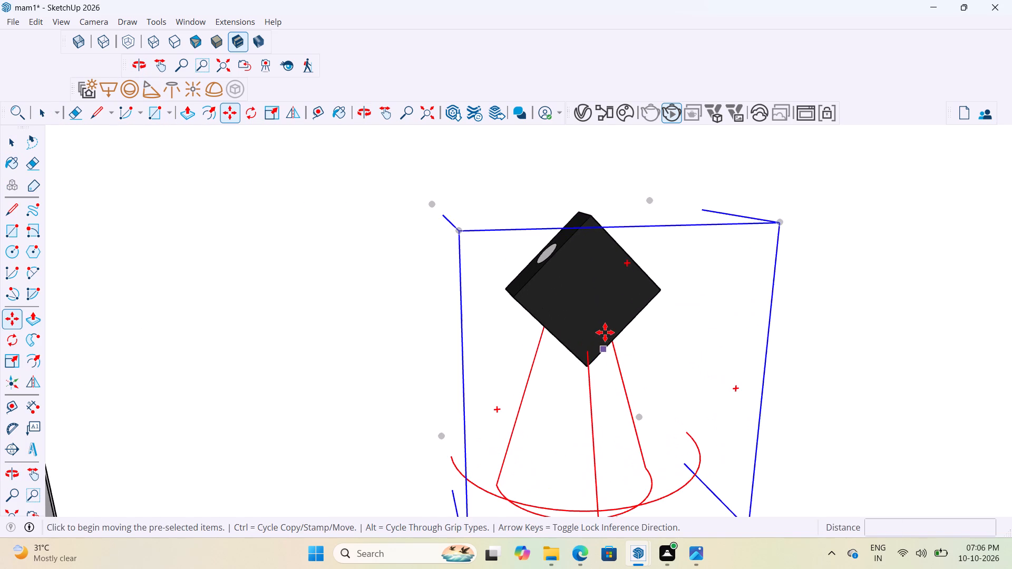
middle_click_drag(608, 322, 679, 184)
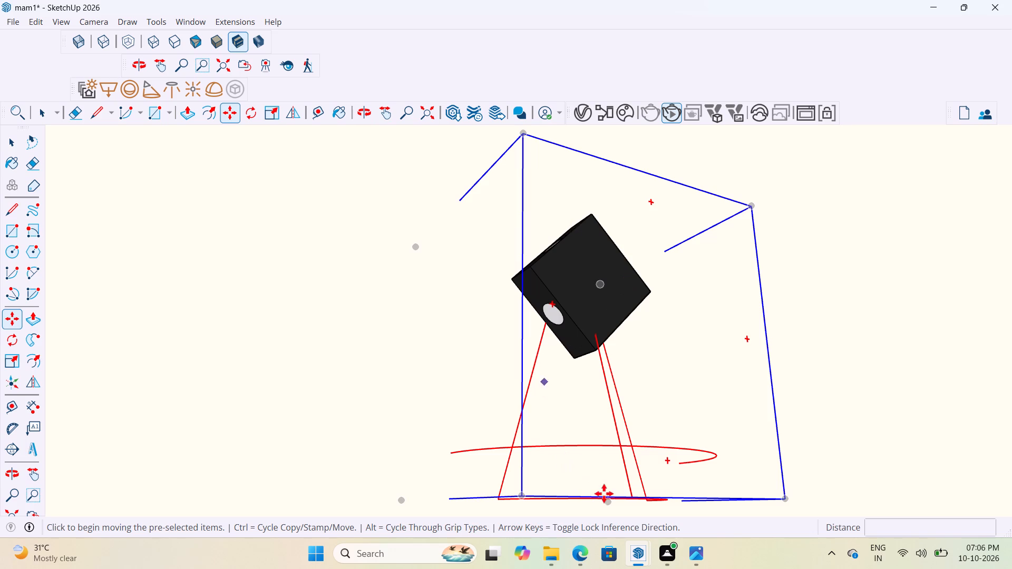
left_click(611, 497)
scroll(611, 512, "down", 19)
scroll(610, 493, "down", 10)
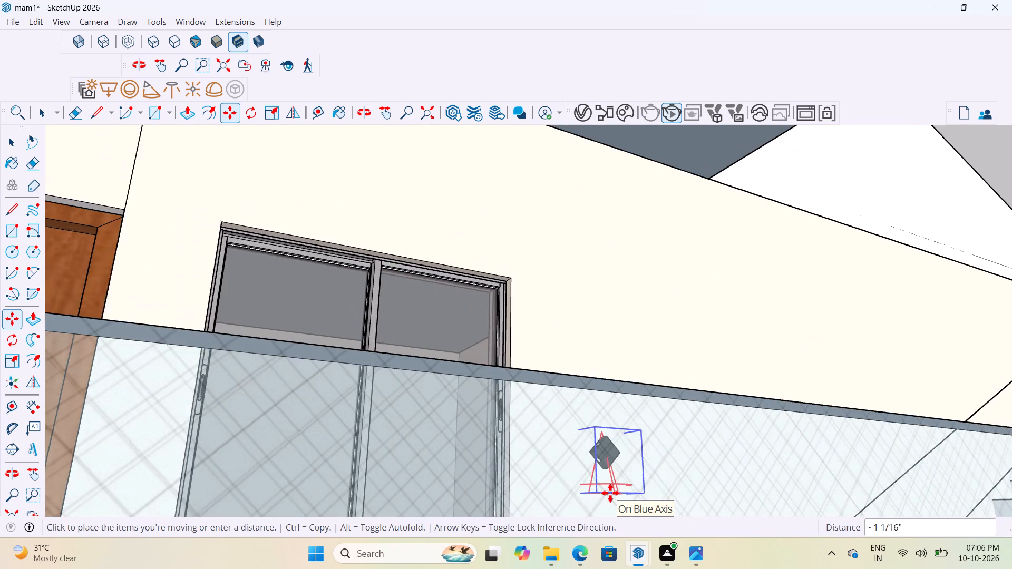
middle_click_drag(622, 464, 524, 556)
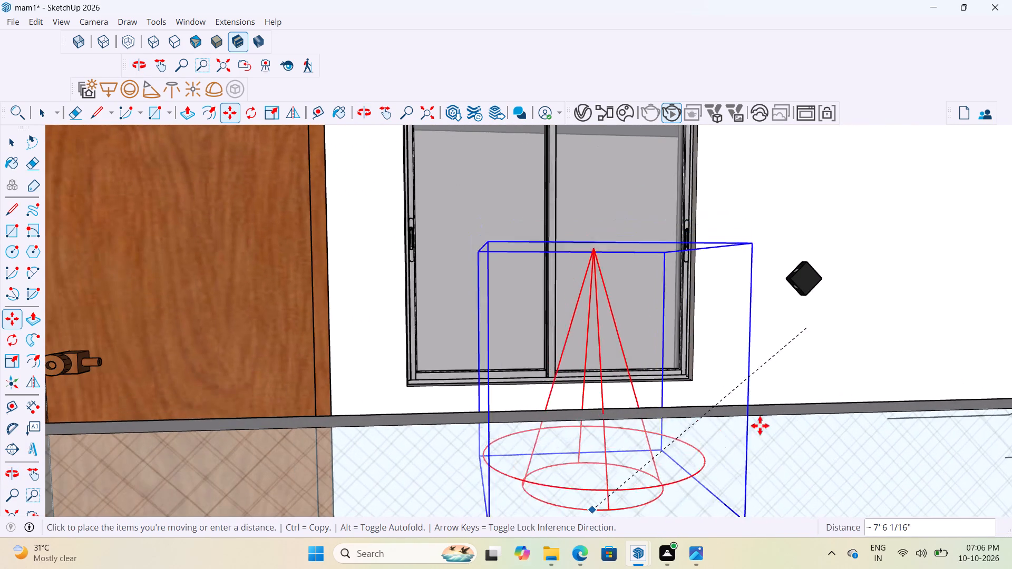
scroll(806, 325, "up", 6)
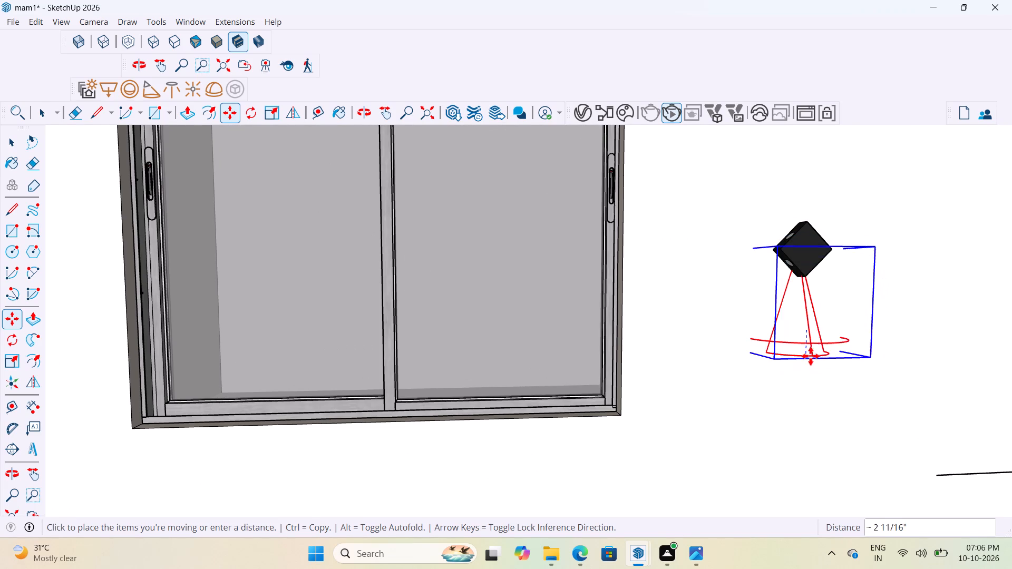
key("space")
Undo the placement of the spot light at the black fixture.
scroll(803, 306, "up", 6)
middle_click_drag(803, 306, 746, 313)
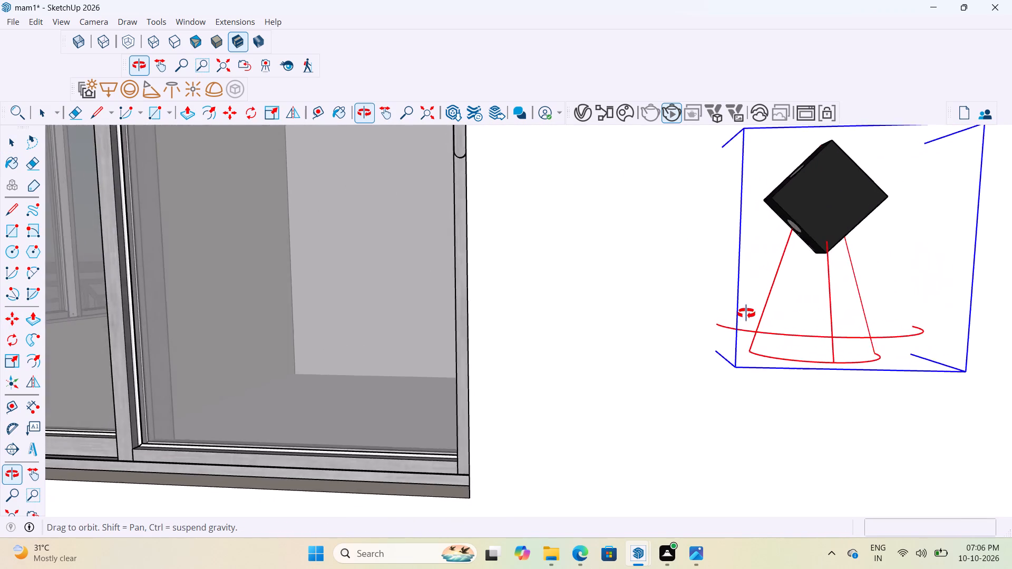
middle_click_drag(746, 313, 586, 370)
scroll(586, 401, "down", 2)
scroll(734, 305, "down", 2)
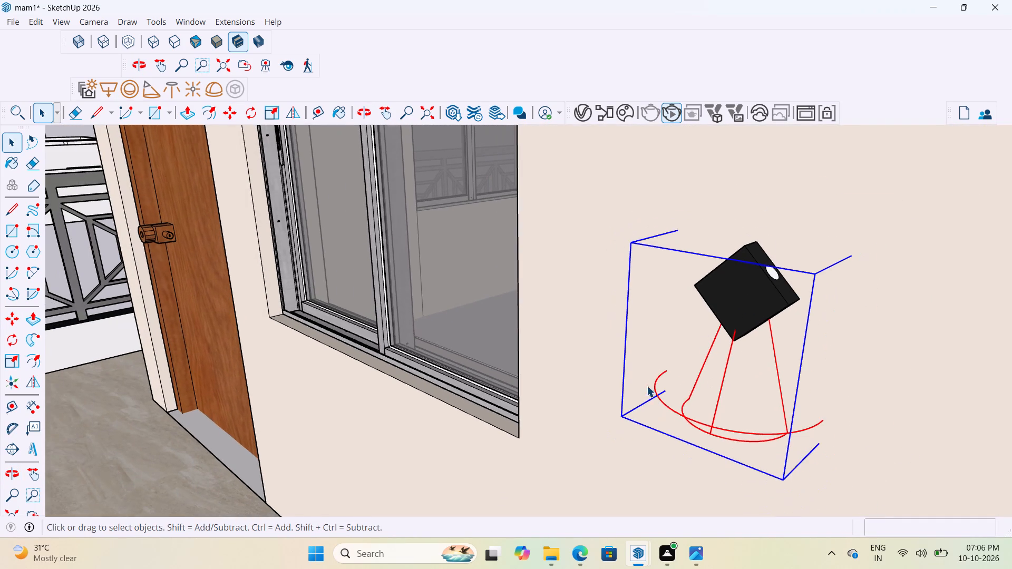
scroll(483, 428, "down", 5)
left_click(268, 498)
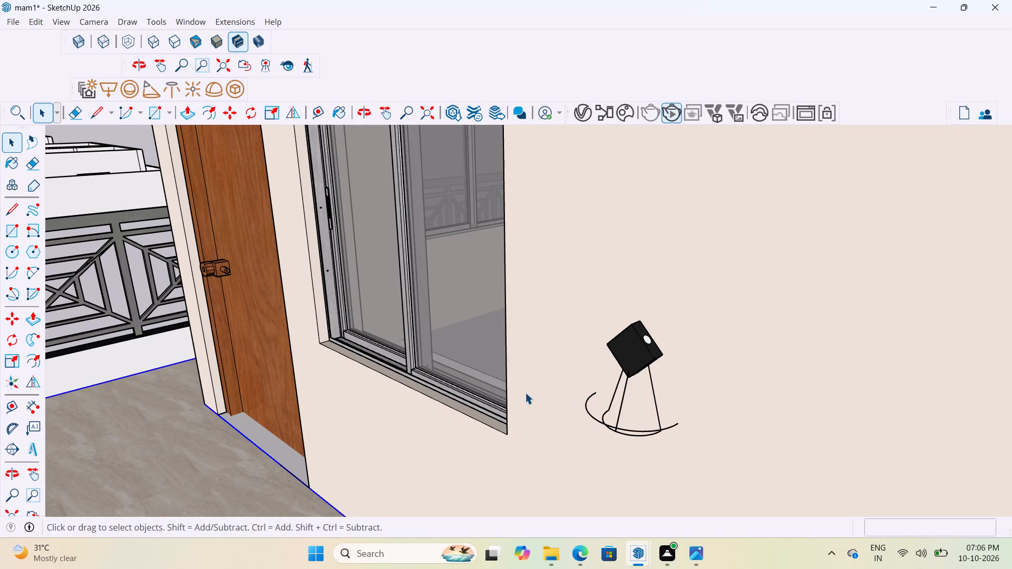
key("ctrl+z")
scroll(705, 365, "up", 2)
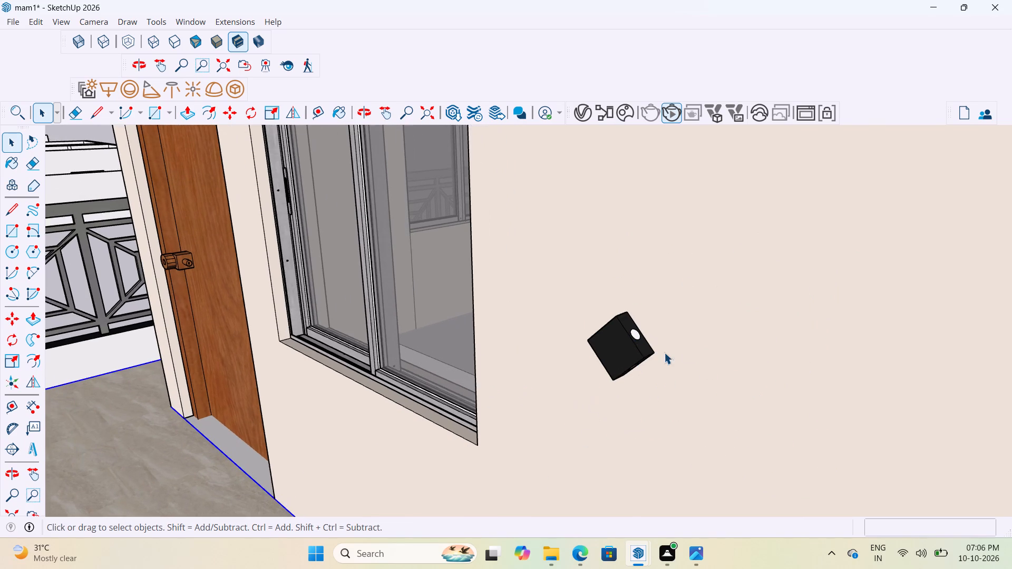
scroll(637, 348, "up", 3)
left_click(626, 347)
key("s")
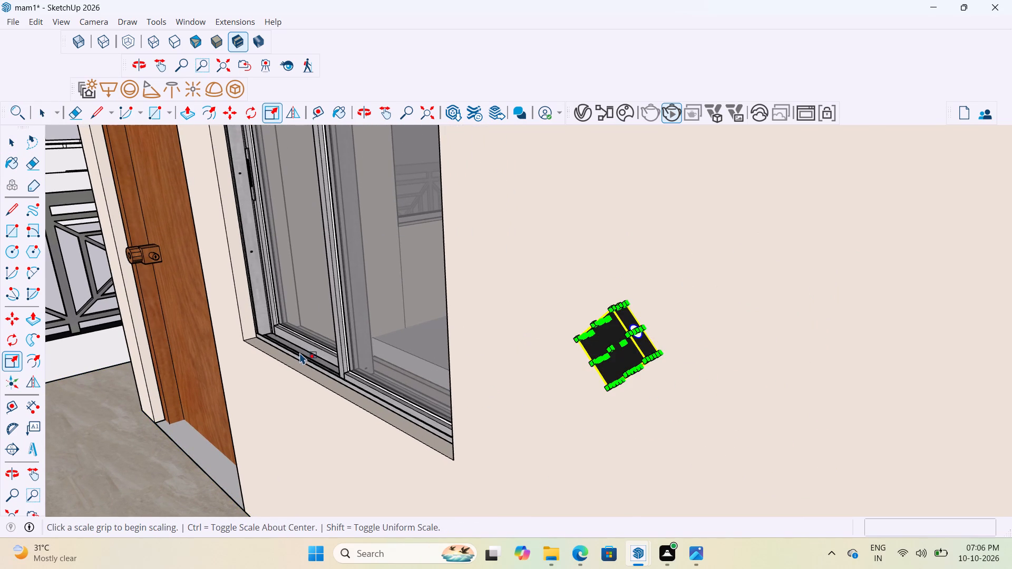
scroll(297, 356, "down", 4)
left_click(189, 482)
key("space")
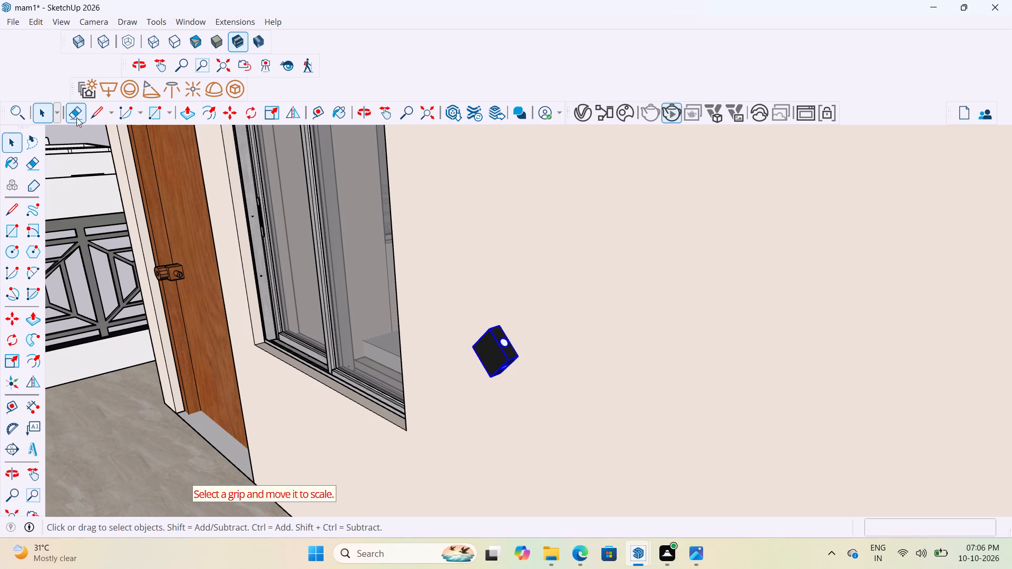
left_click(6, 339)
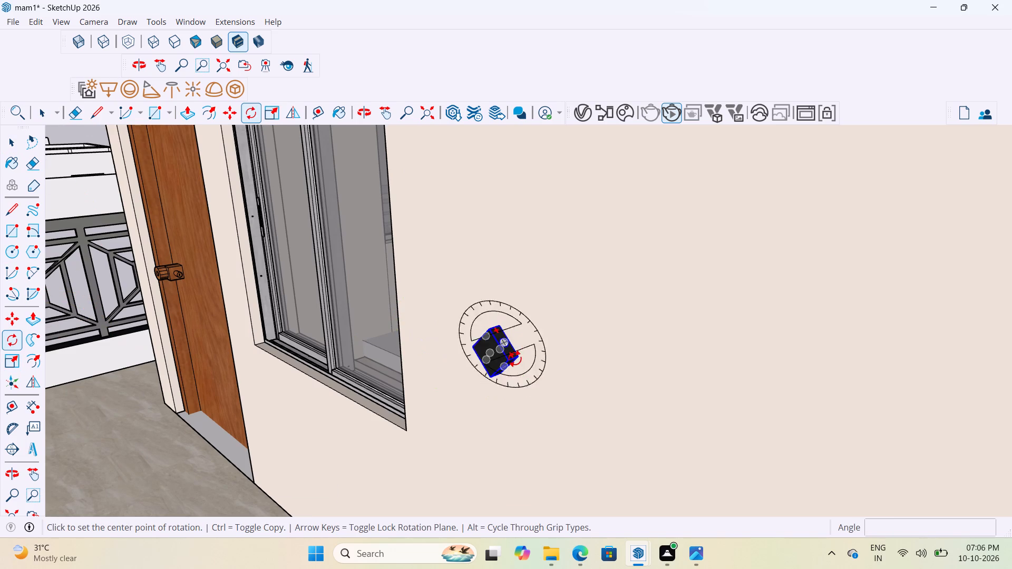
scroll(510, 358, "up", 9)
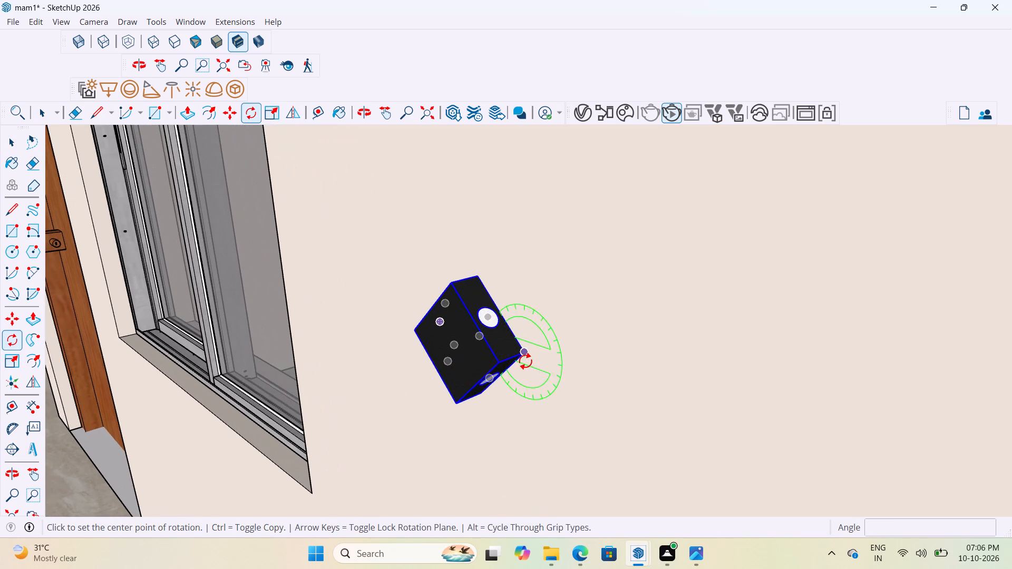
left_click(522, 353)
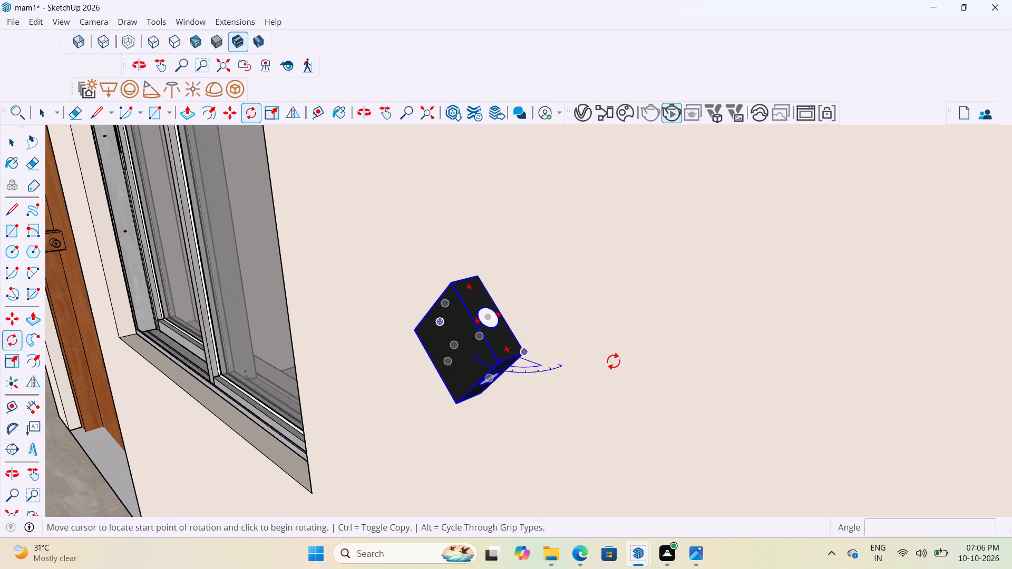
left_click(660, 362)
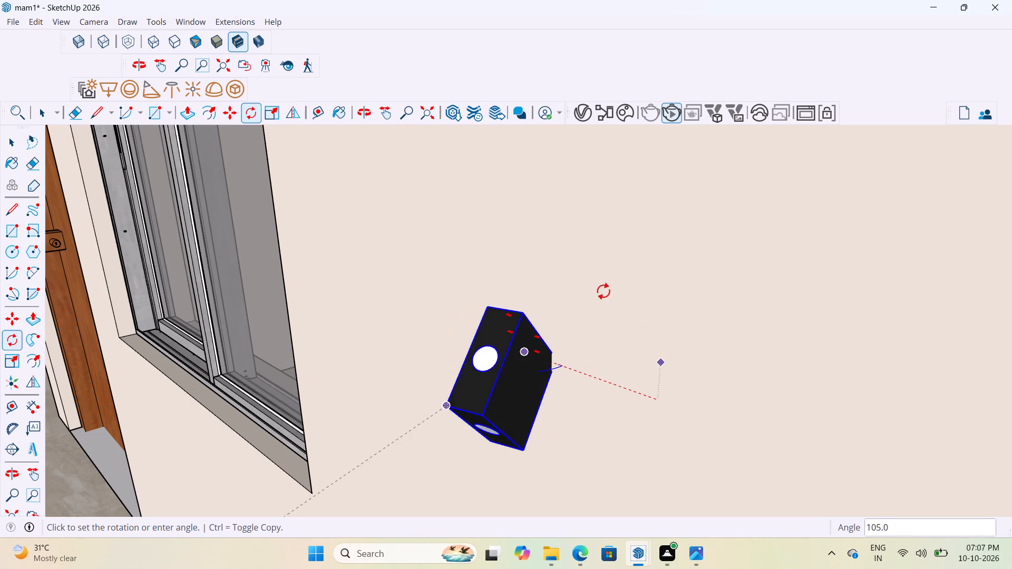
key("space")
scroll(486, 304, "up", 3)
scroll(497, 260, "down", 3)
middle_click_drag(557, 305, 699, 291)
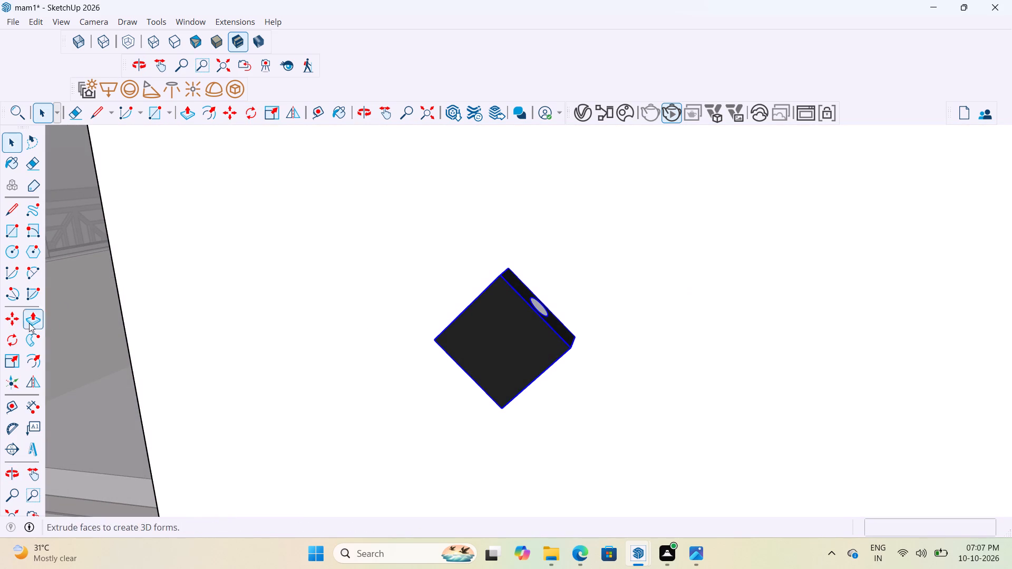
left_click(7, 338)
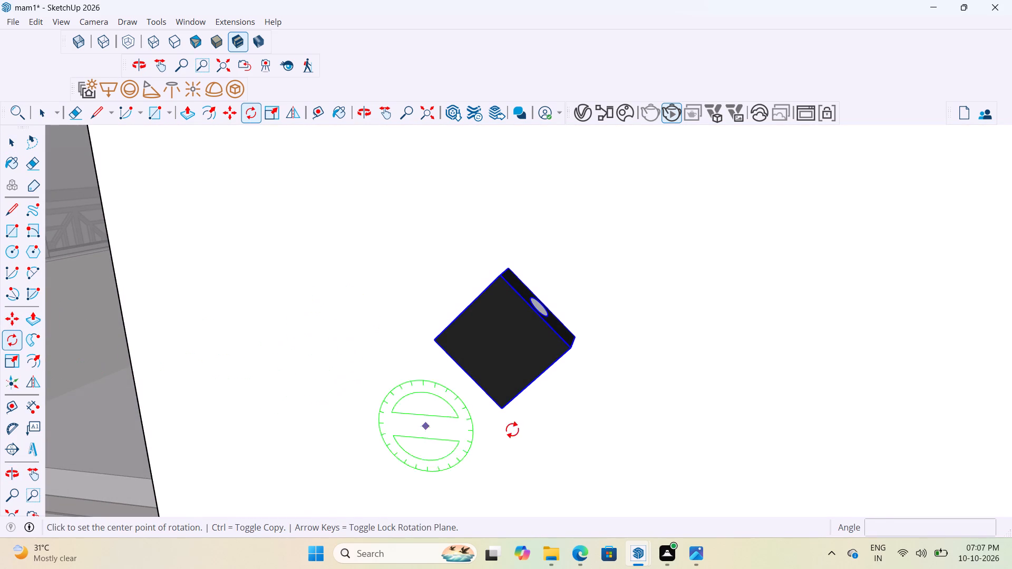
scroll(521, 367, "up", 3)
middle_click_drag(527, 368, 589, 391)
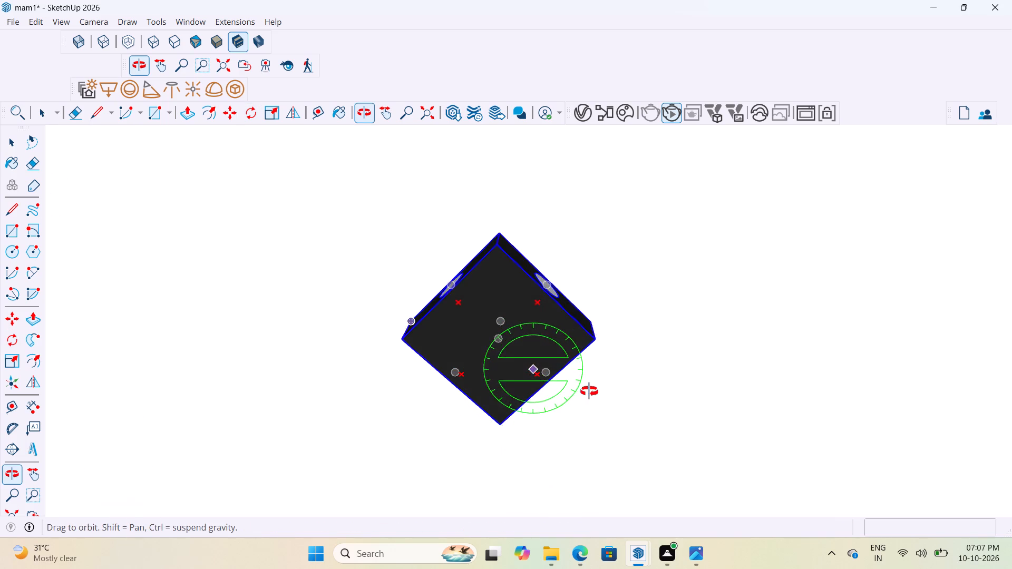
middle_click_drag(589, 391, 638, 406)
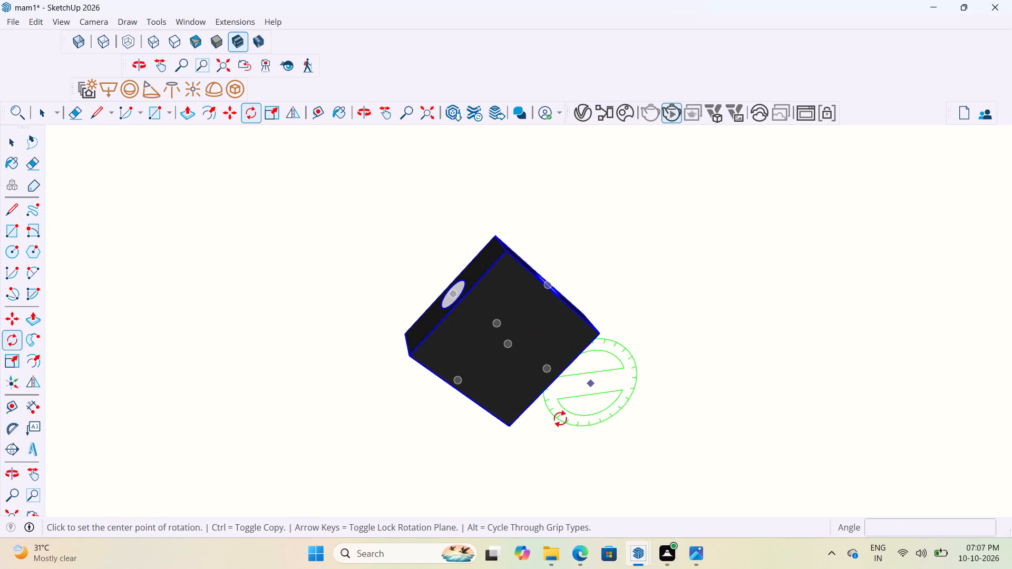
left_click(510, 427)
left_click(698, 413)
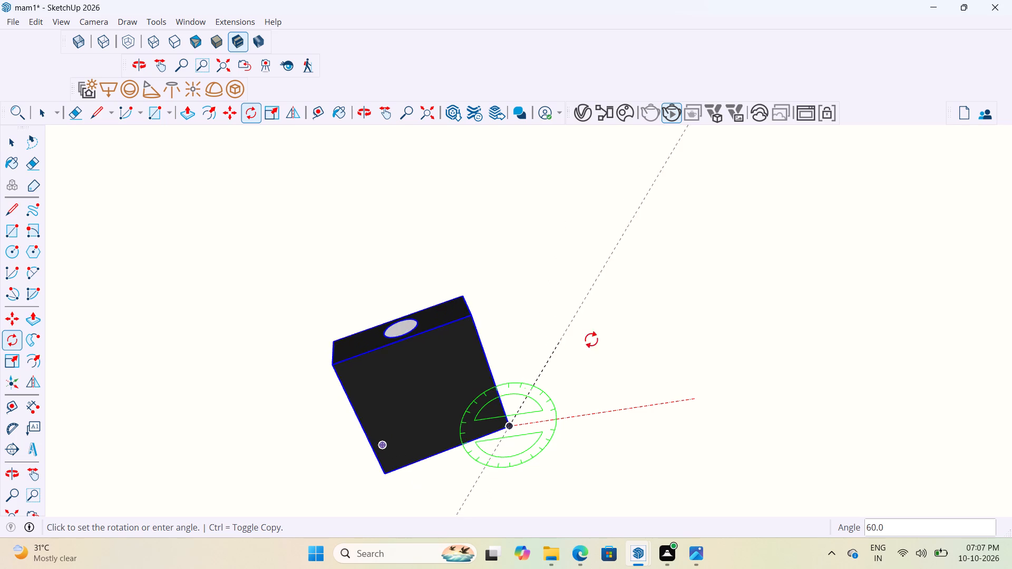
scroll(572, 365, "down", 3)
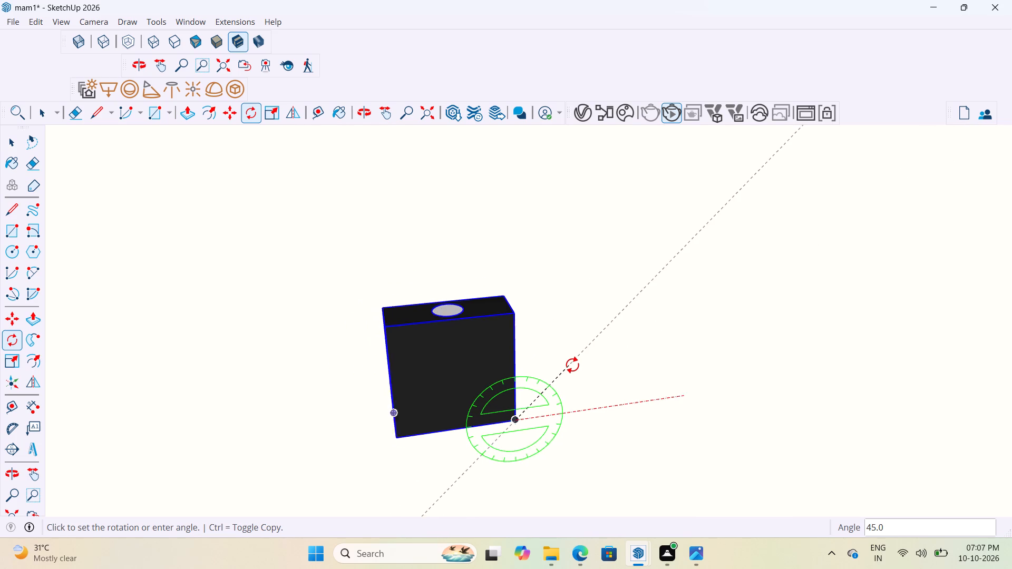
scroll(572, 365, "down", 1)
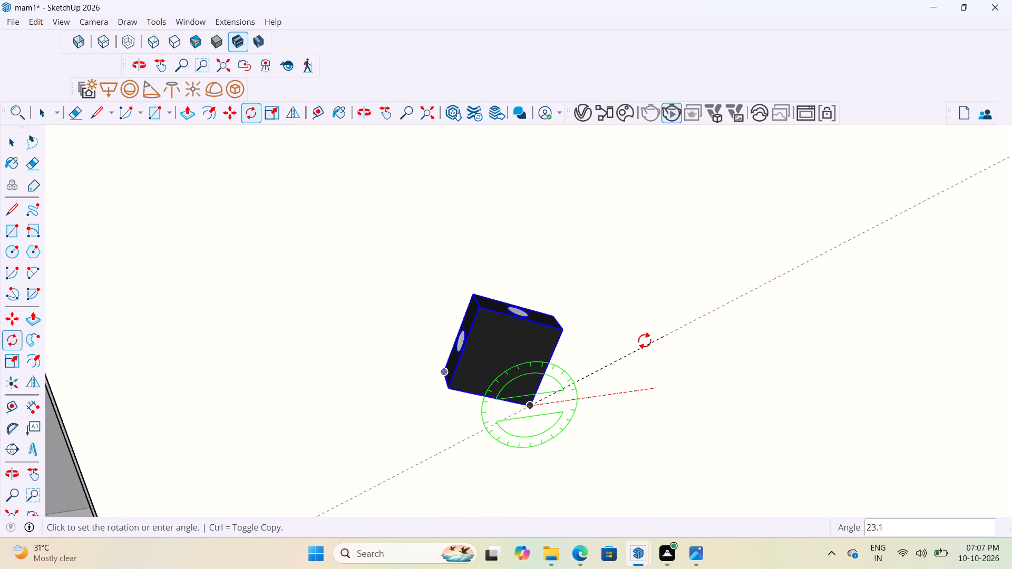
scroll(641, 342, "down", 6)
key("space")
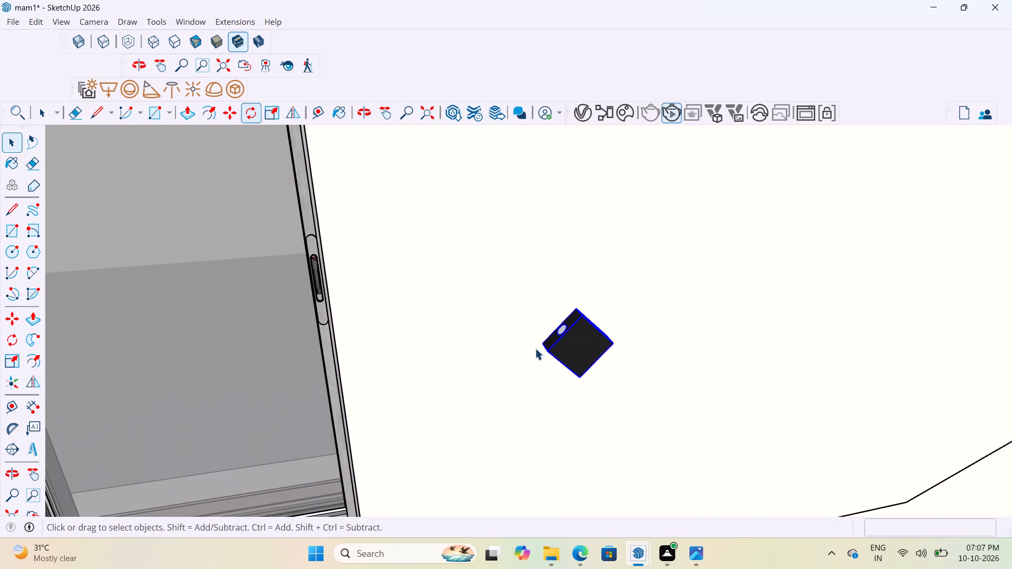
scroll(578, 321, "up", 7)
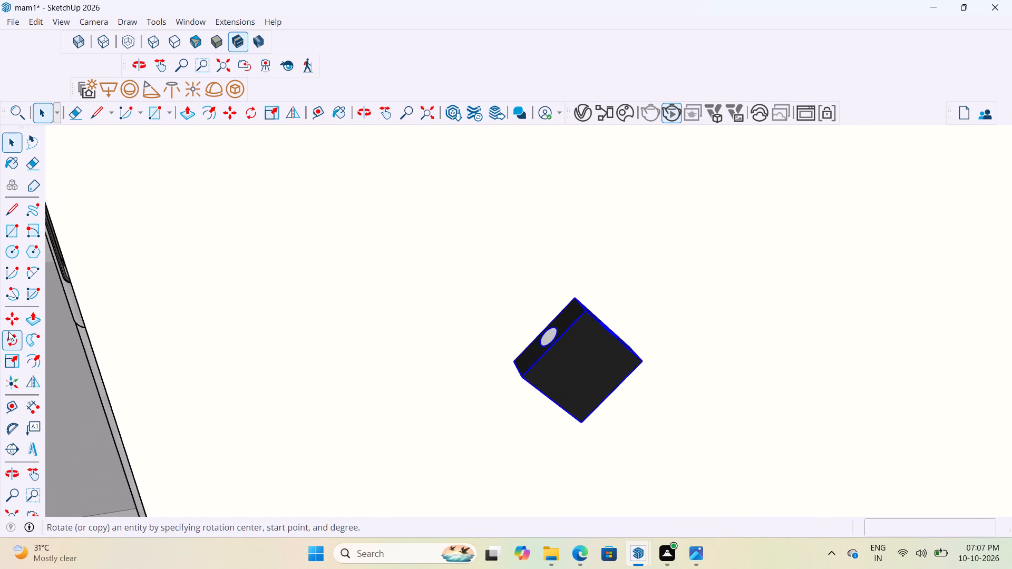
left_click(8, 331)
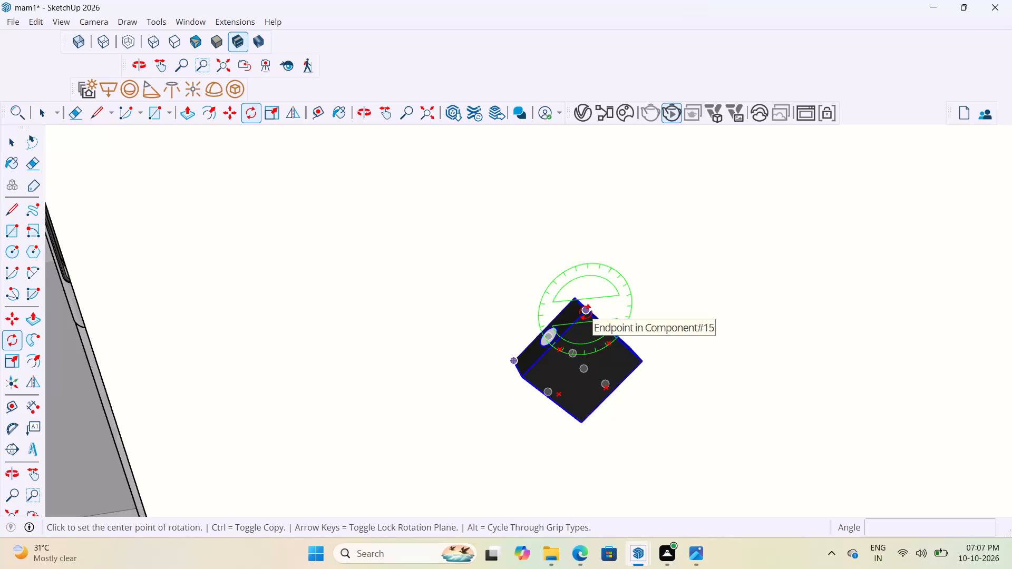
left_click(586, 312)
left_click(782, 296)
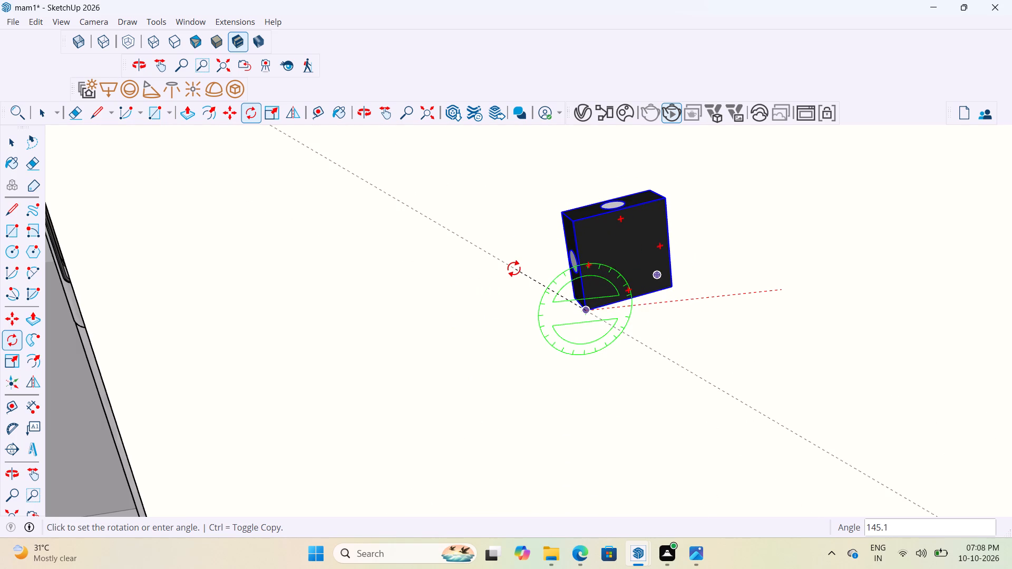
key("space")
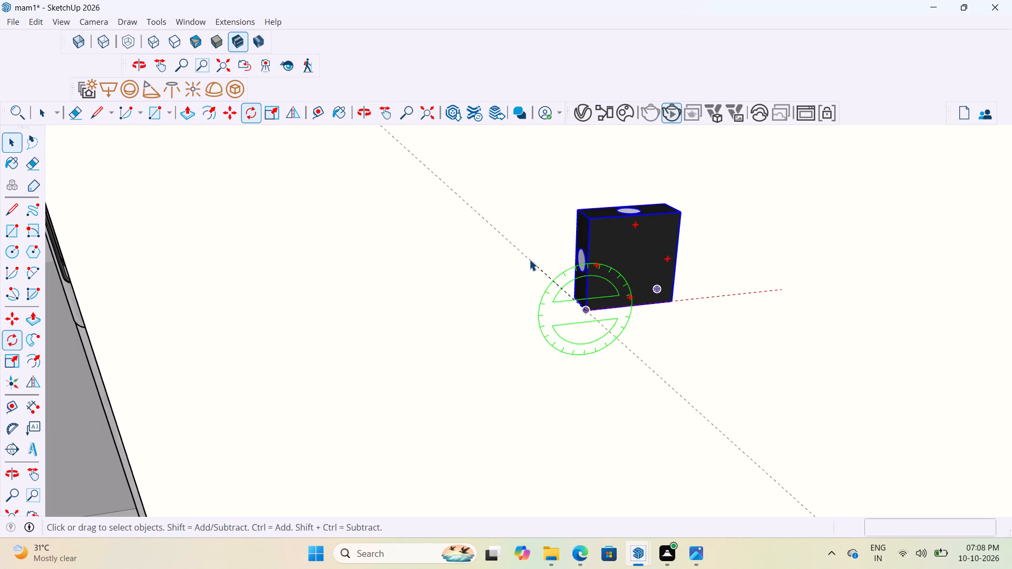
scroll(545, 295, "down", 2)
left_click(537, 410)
Place a V-Ray spot light on the round white lens of the black wall fixture, aimed straight down.
scroll(552, 299, "up", 2)
middle_click_drag(569, 297, 561, 292)
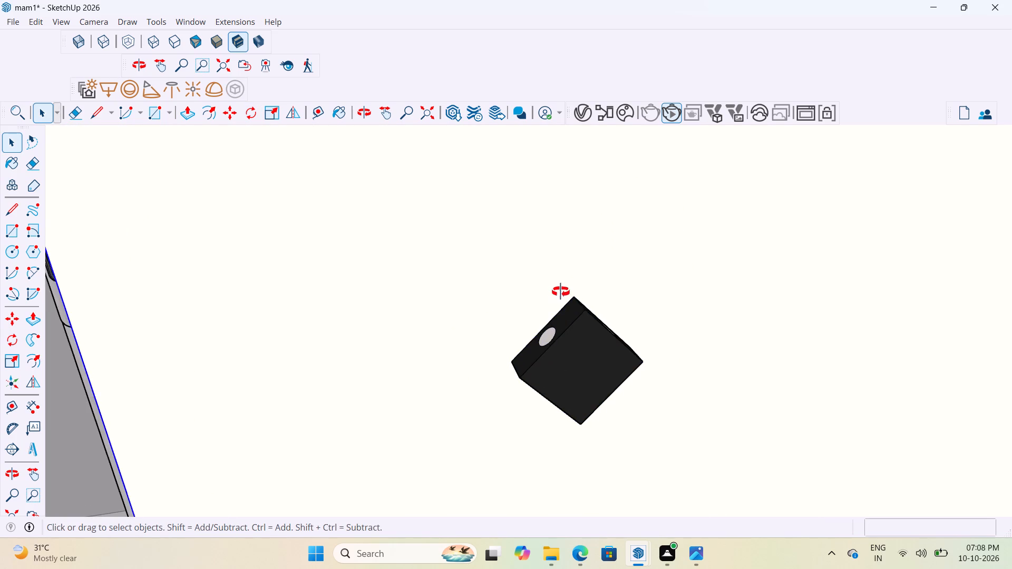
middle_click_drag(561, 292, 369, 308)
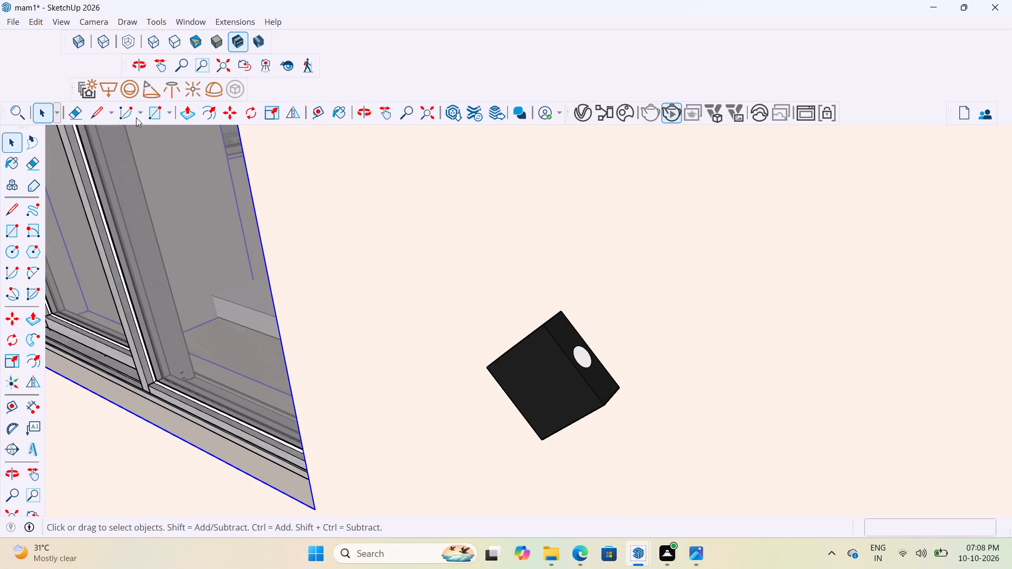
left_click(143, 94)
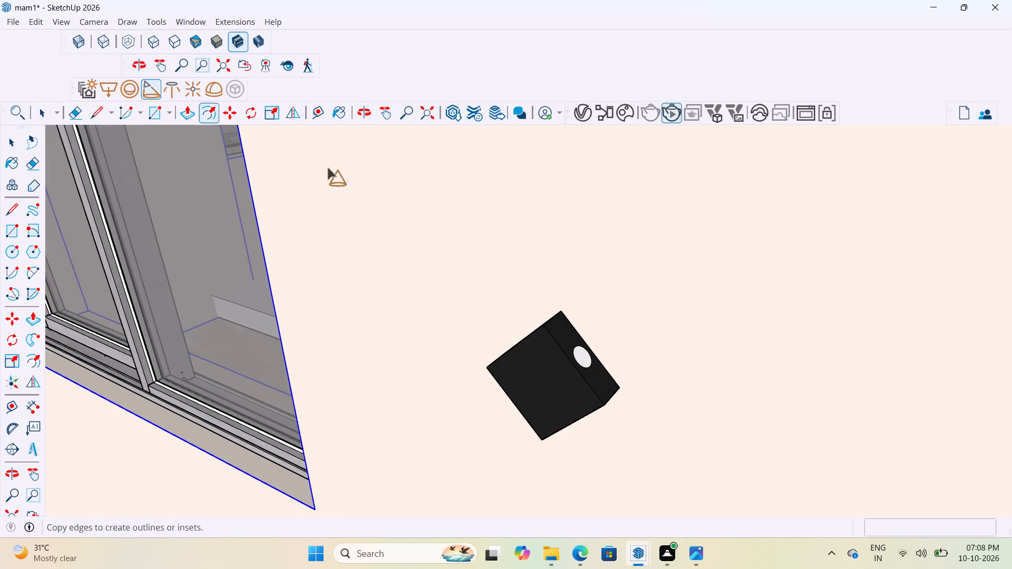
left_click(581, 359)
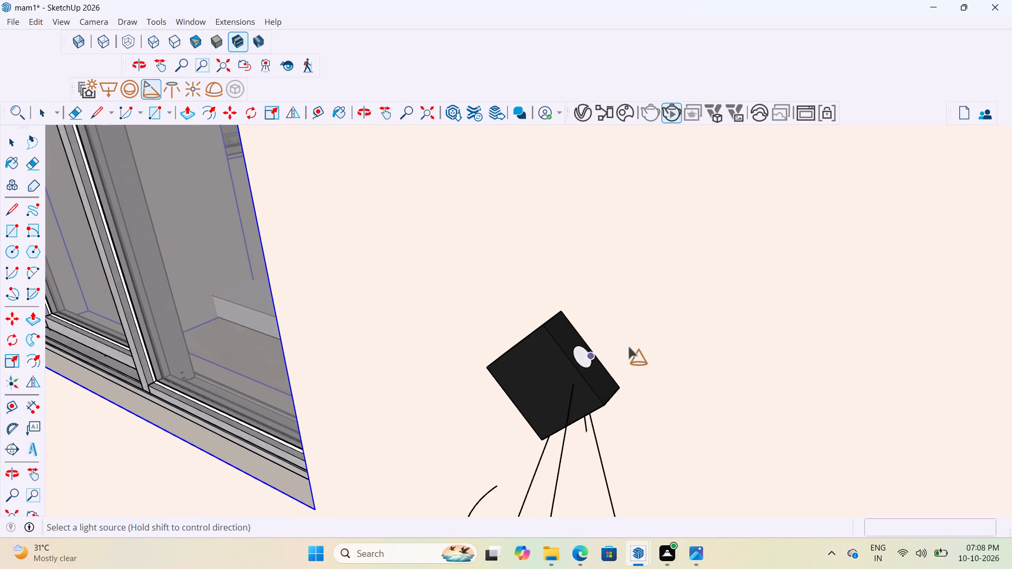
scroll(614, 336, "down", 7)
scroll(603, 390, "down", 5)
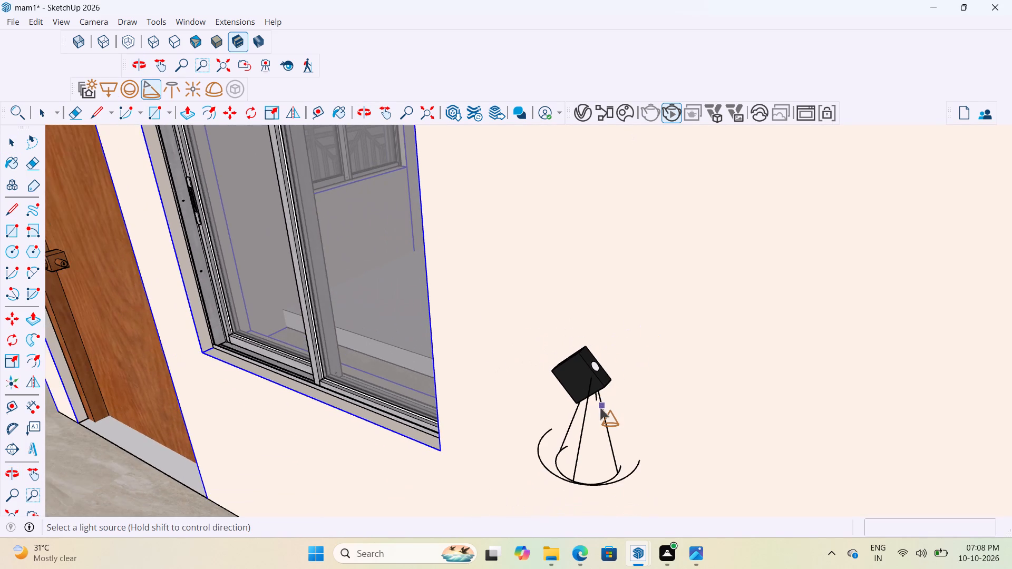
middle_click_drag(600, 408, 679, 190)
scroll(605, 388, "up", 2)
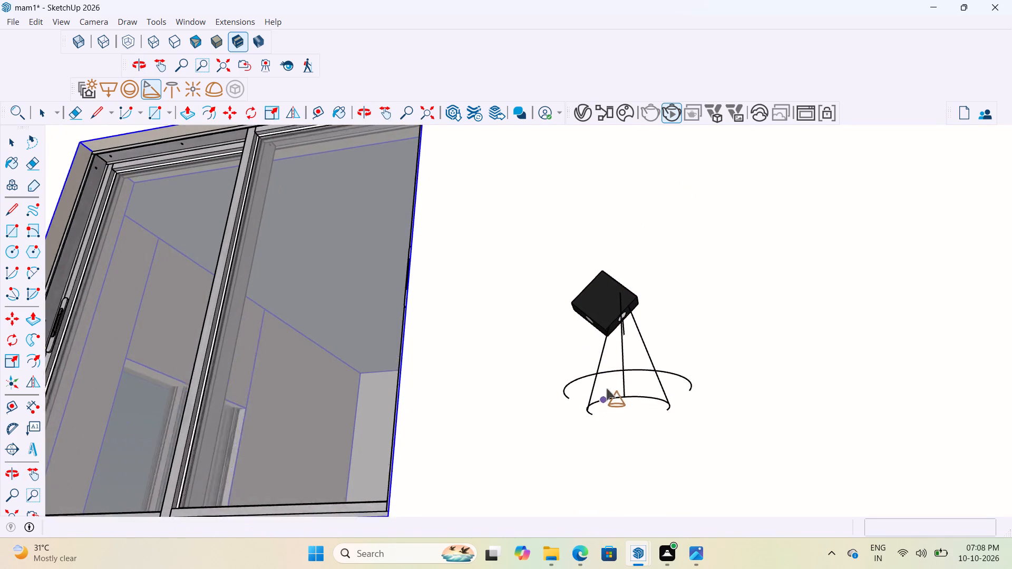
key("space")
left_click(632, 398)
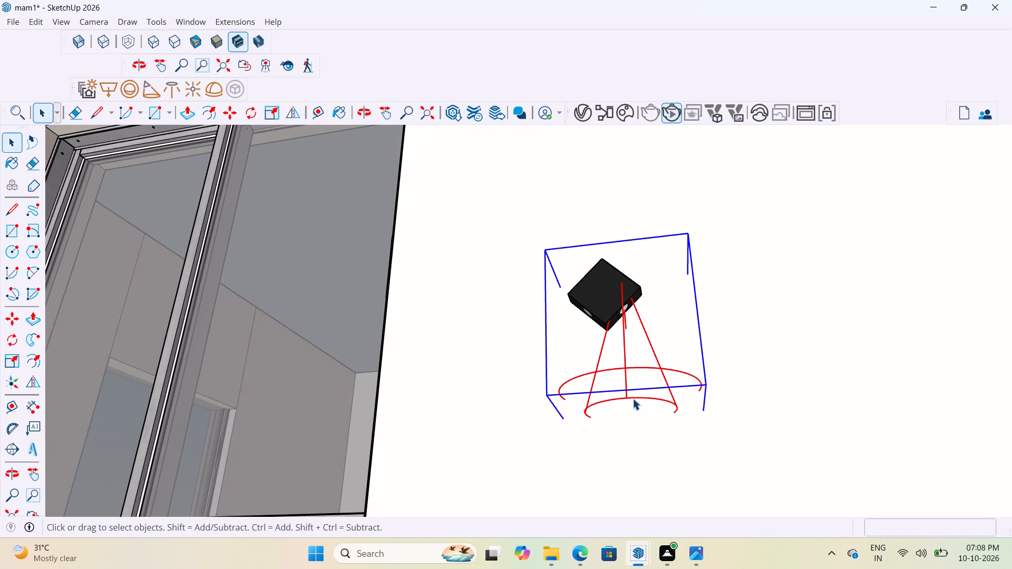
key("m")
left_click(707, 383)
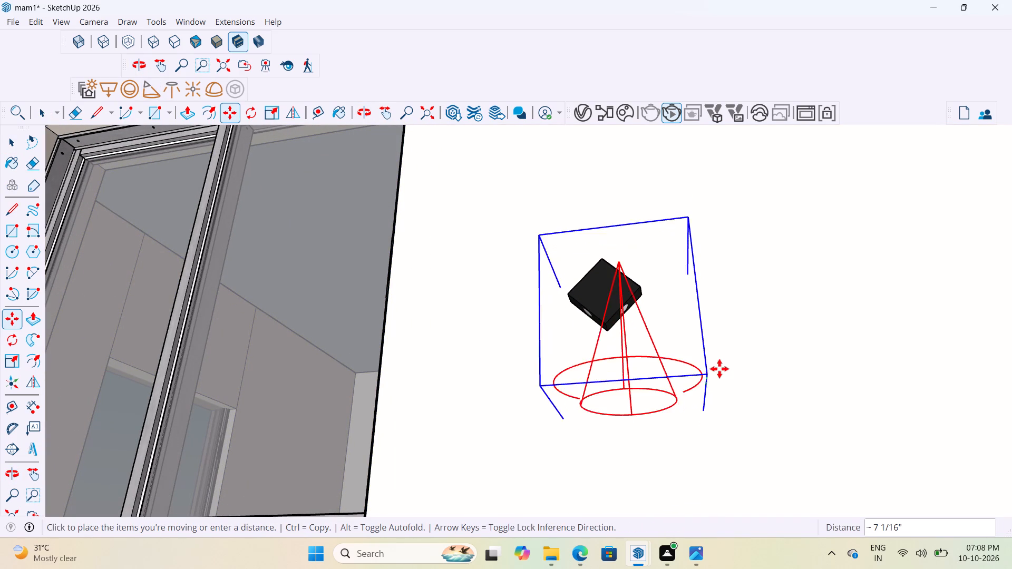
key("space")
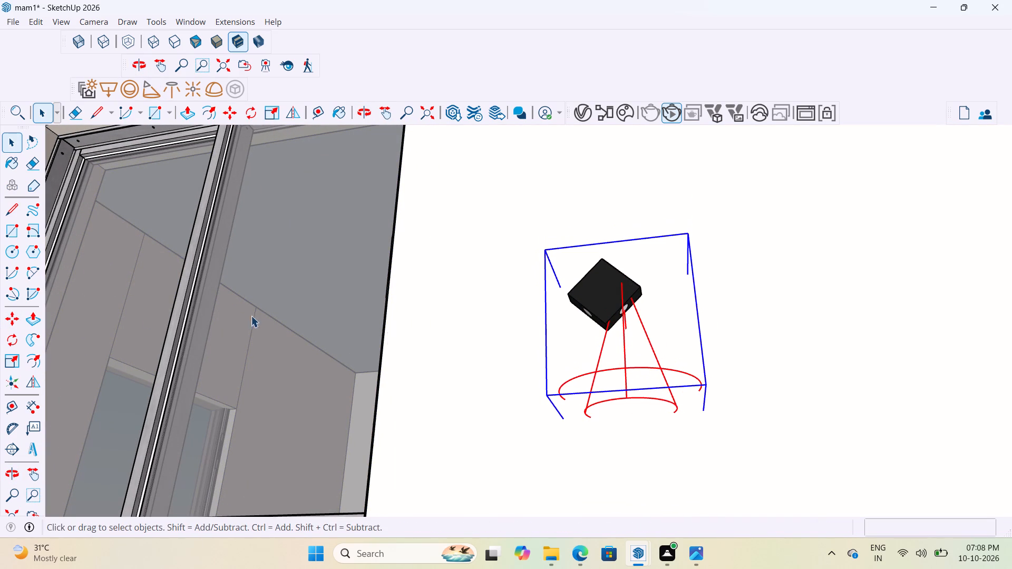
Rotate the spot light parallel to the wall about its lower bounding-box corner, tilting the cone outward toward the staircase side.
middle_click_drag(585, 306, 732, 489)
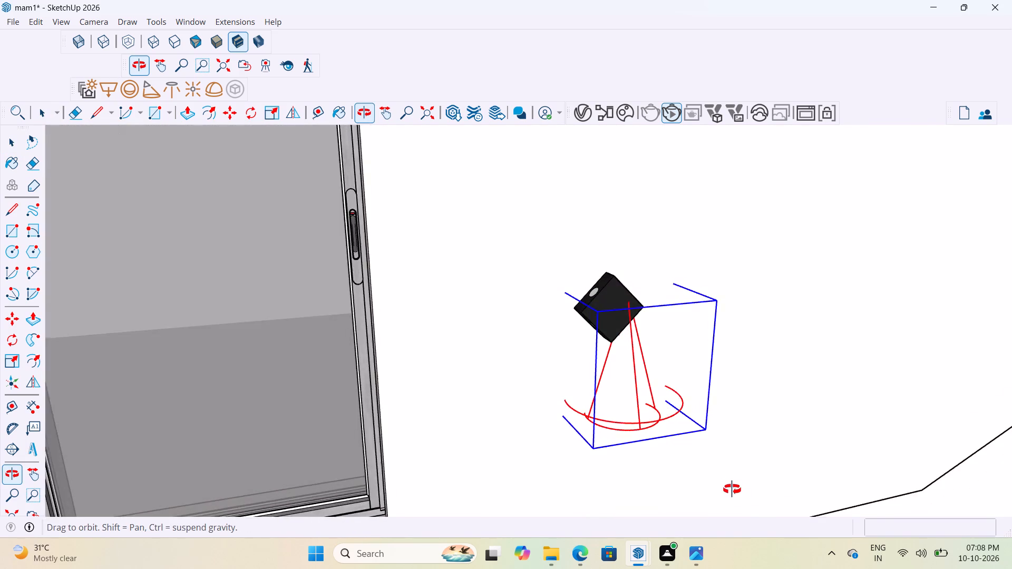
middle_click_drag(732, 489, 734, 495)
scroll(627, 313, "up", 6)
scroll(575, 306, "up", 3)
scroll(490, 262, "down", 5)
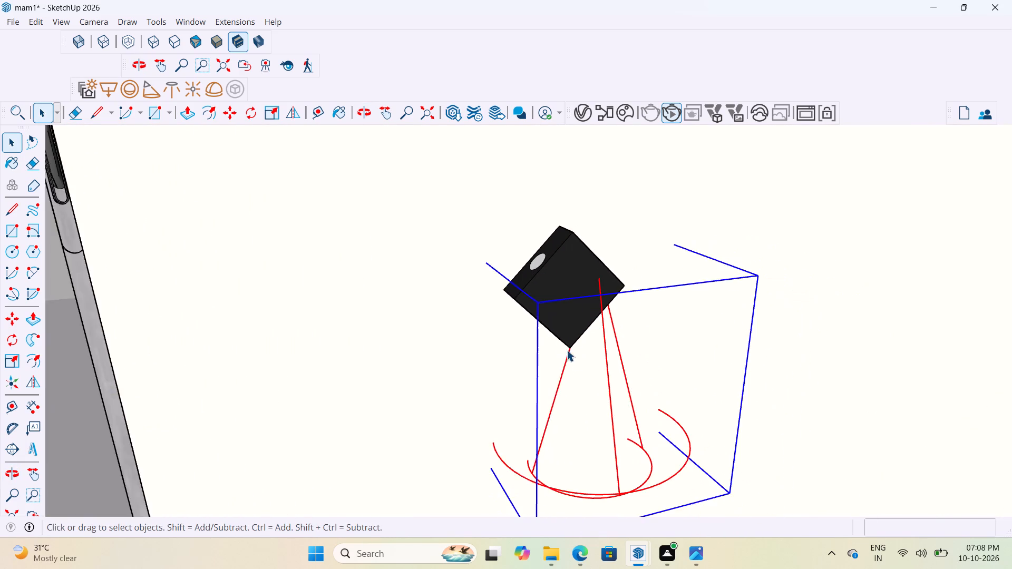
scroll(604, 403, "up", 3)
scroll(545, 317, "down", 5)
left_click(9, 338)
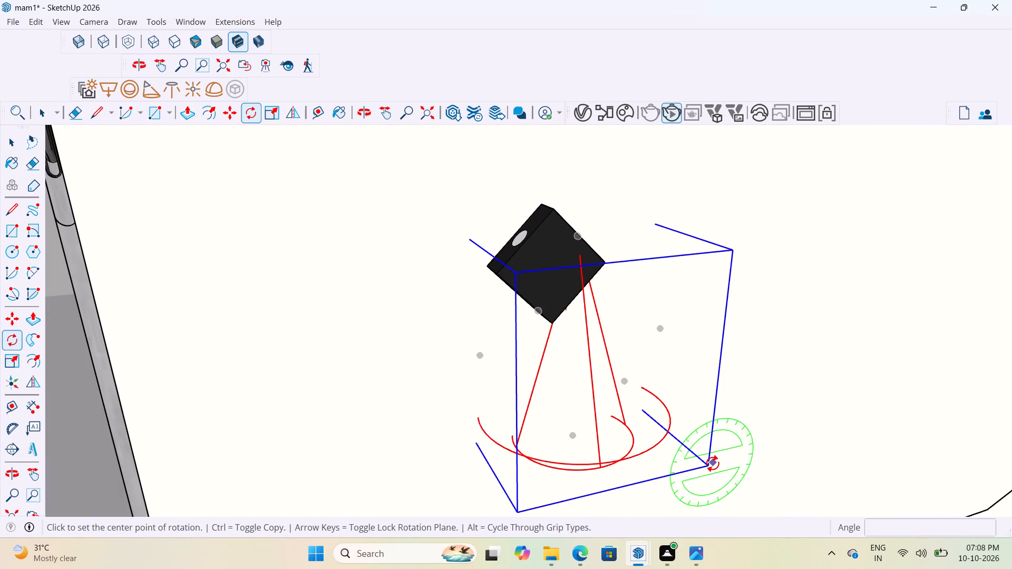
left_click(713, 463)
left_click(796, 438)
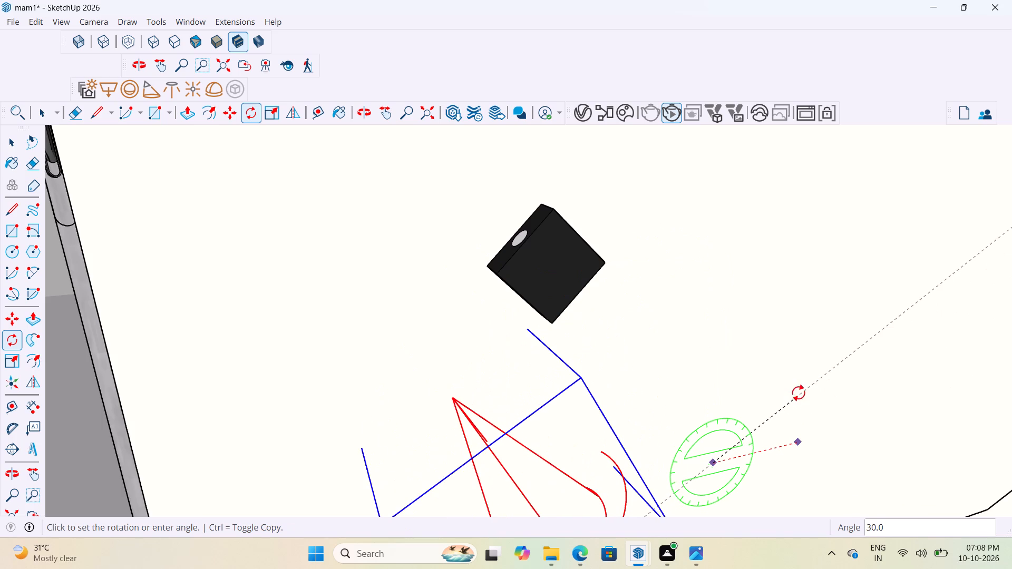
left_click(823, 381)
scroll(617, 355, "down", 12)
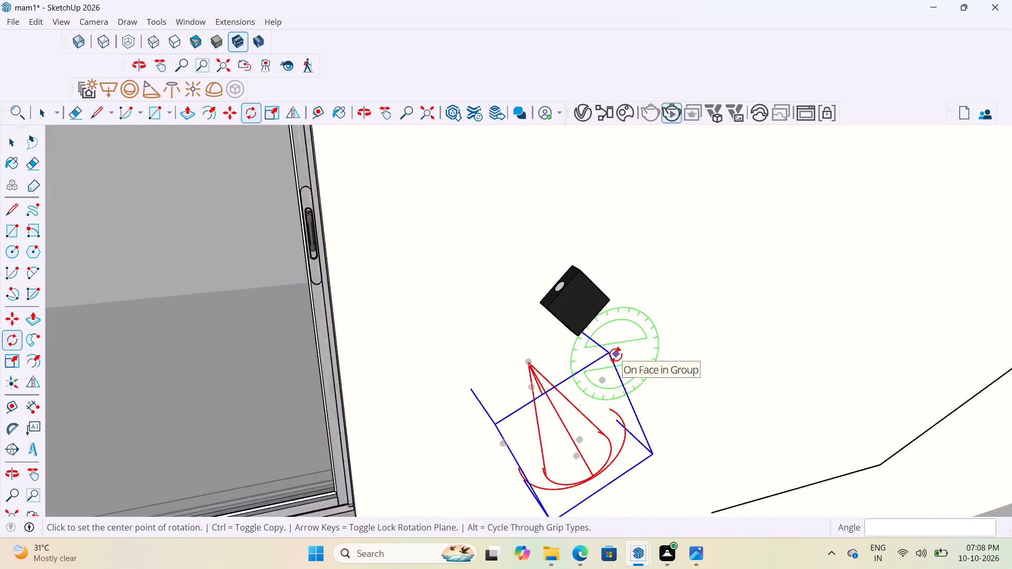
scroll(619, 354, "down", 14)
key("space")
Move the tilted spot light by its apex about 6 7/16" onto the lens of the fixture's lower face on the staircase side.
scroll(620, 424, "up", 3)
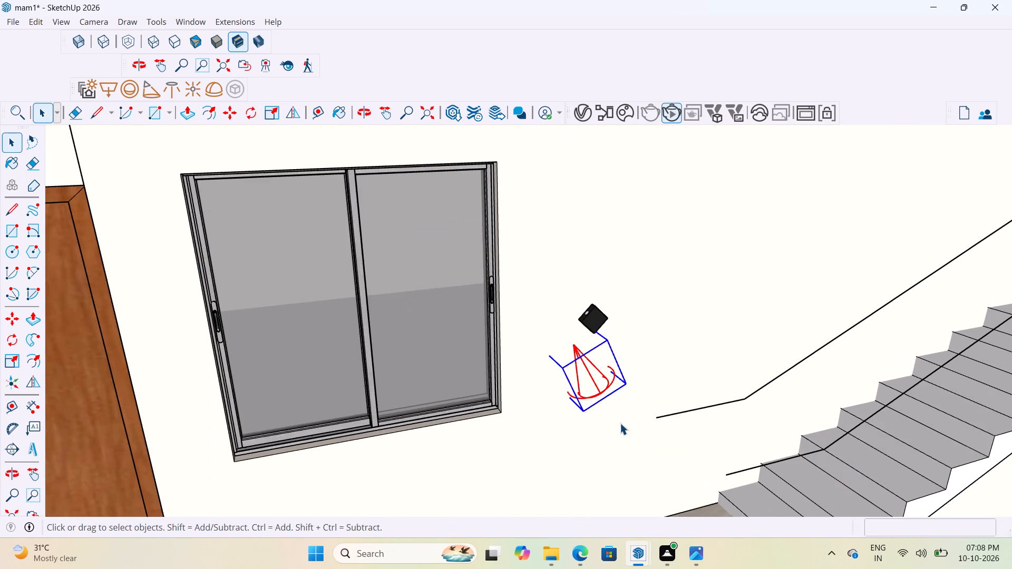
left_click(620, 423)
scroll(612, 377, "up", 4)
left_click(565, 364)
scroll(577, 356, "up", 2)
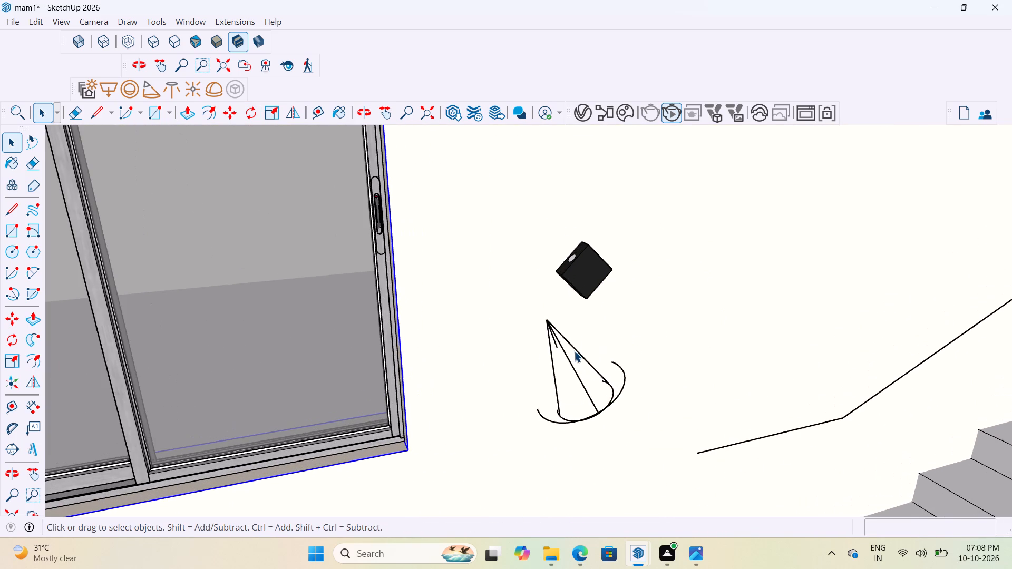
left_click(574, 351)
key("m")
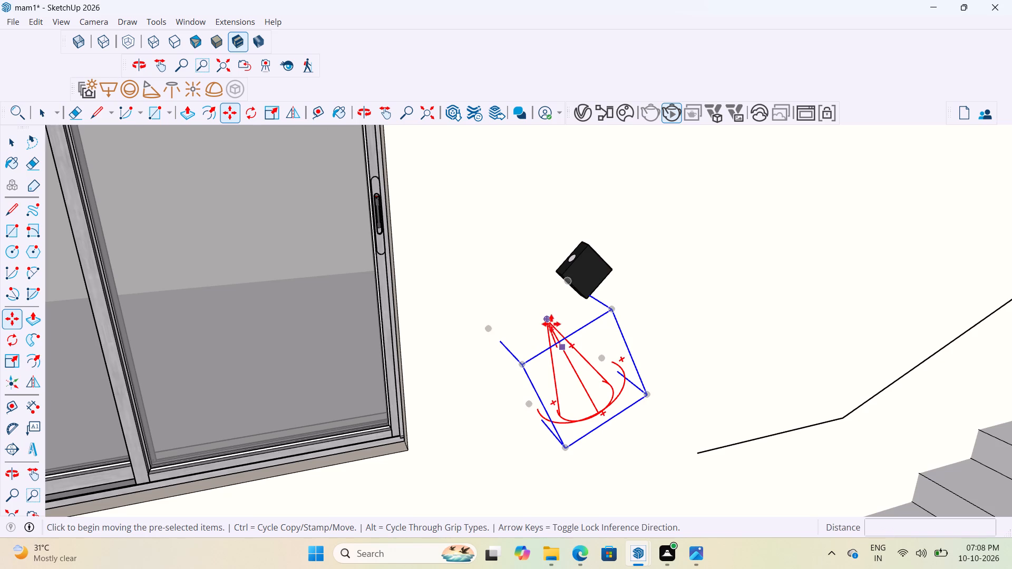
left_click(551, 324)
scroll(613, 302, "up", 7)
middle_click_drag(593, 272, 484, 209)
scroll(574, 272, "up", 13)
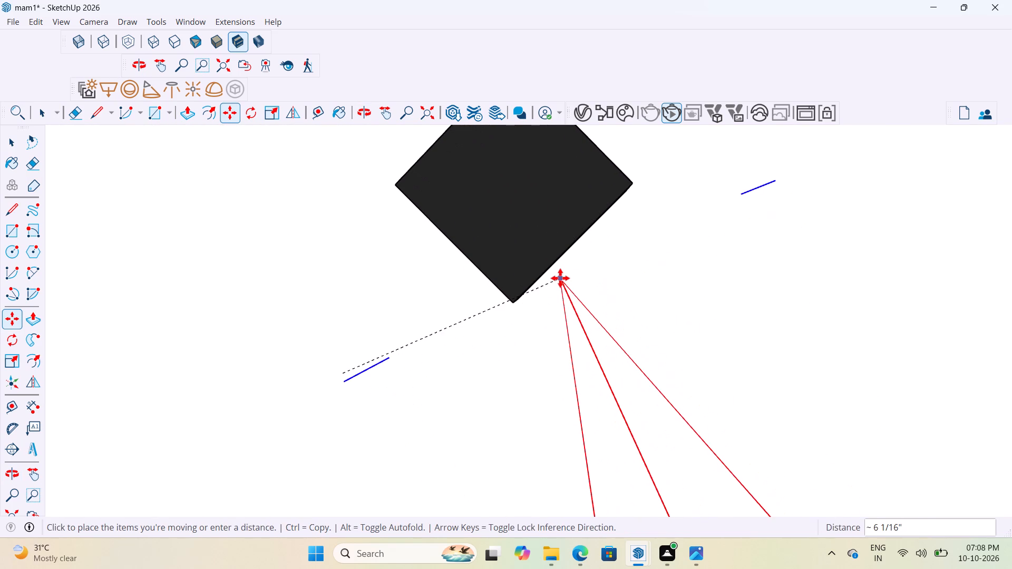
scroll(593, 273, "up", 3)
middle_click_drag(546, 233, 460, 200)
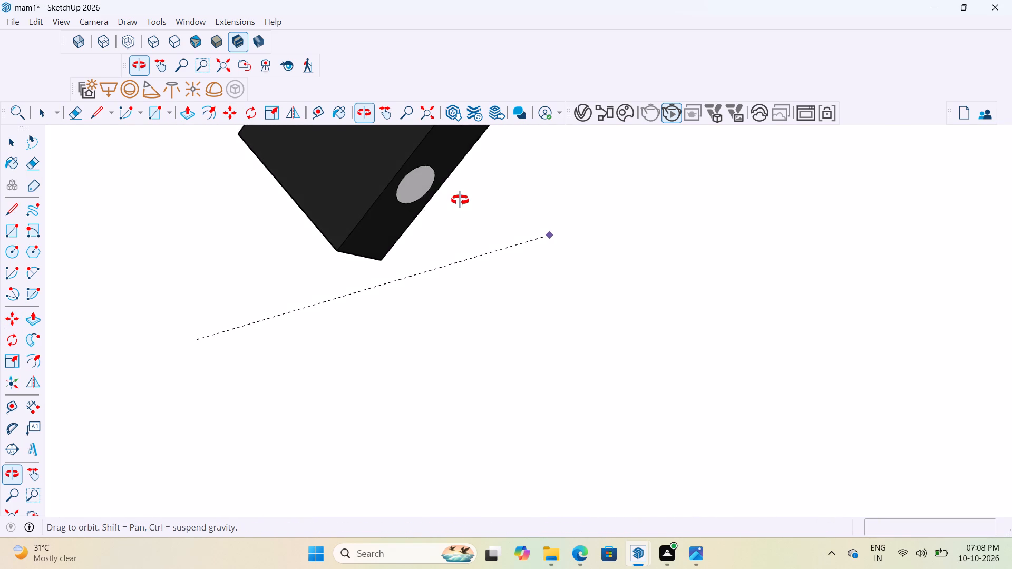
middle_click_drag(460, 200, 422, 198)
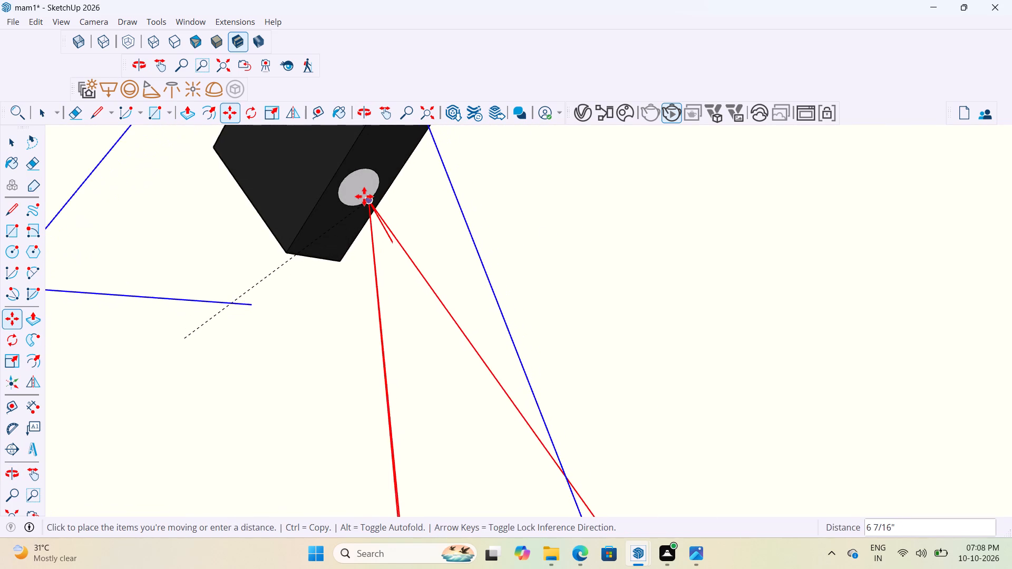
left_click(364, 195)
scroll(540, 292, "down", 18)
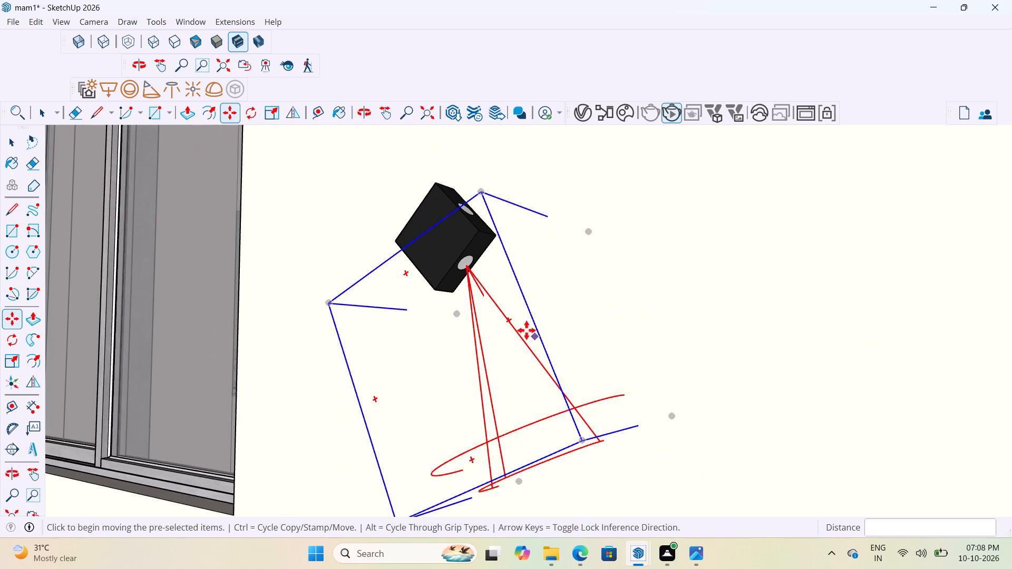
scroll(527, 330, "down", 9)
middle_click_drag(547, 337, 695, 400)
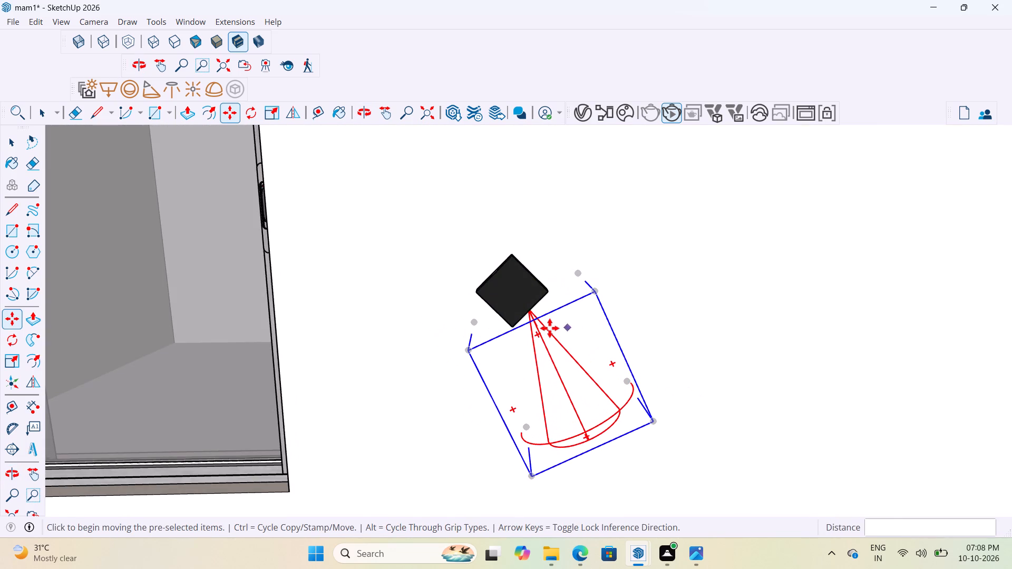
scroll(550, 328, "down", 4)
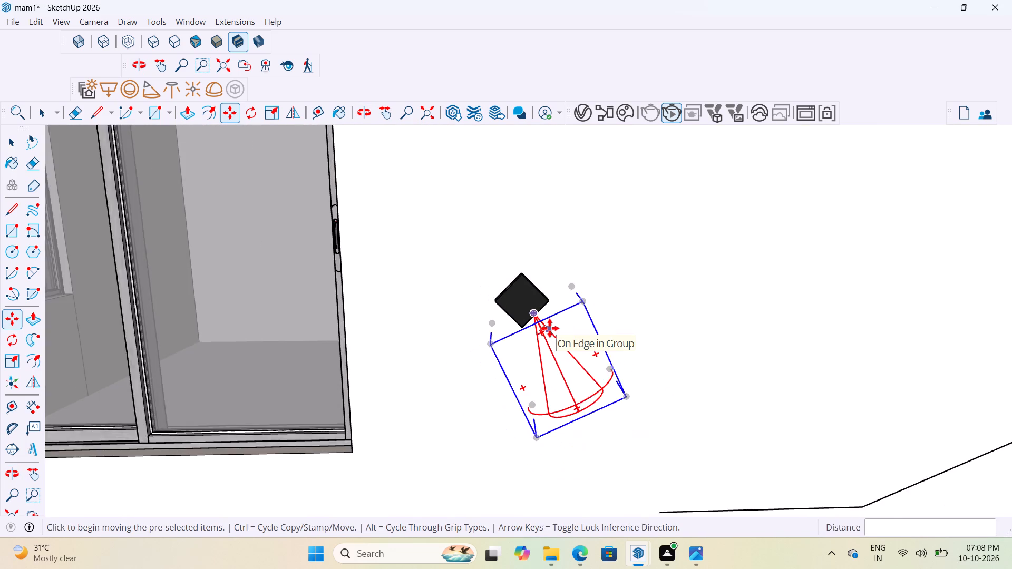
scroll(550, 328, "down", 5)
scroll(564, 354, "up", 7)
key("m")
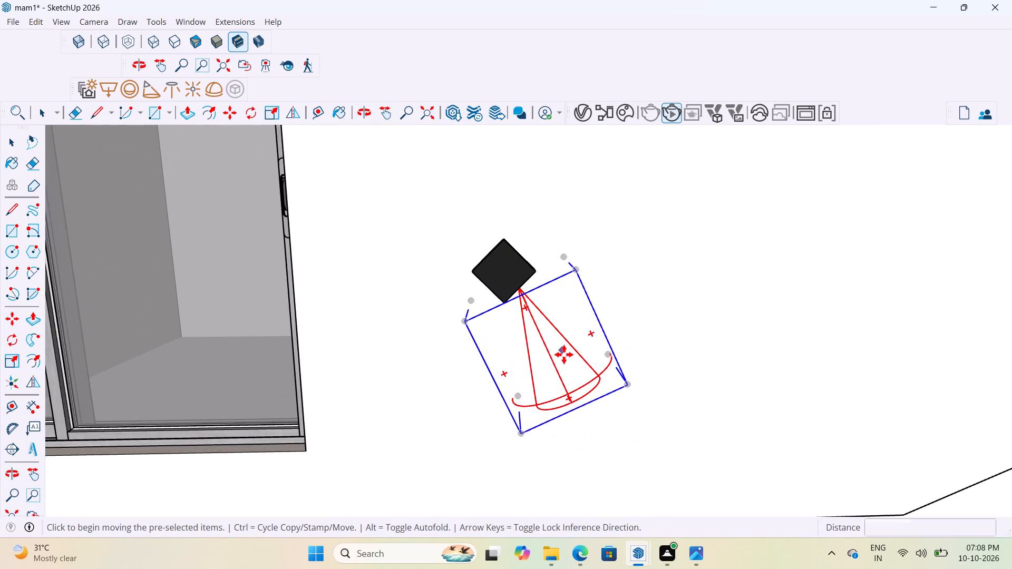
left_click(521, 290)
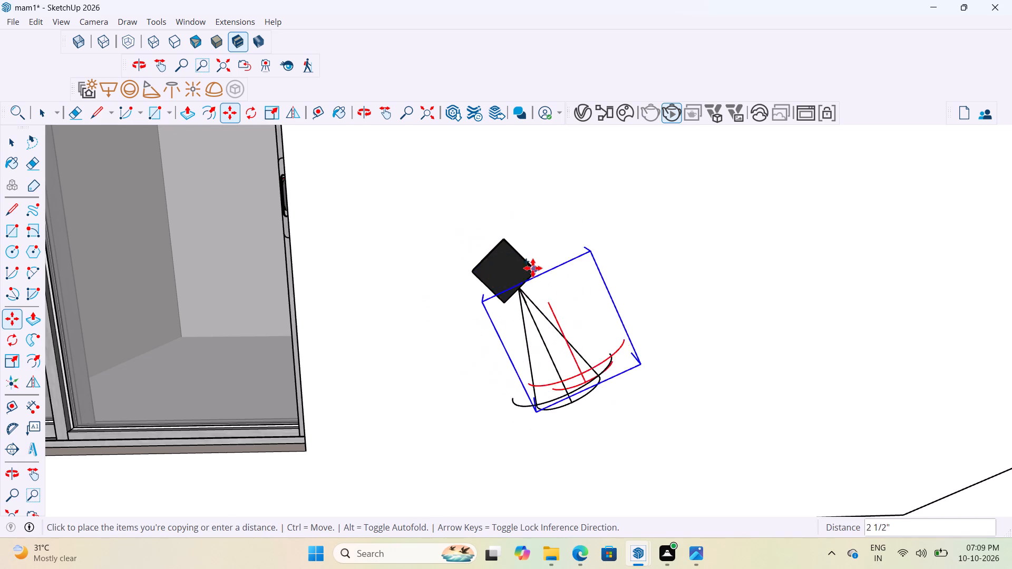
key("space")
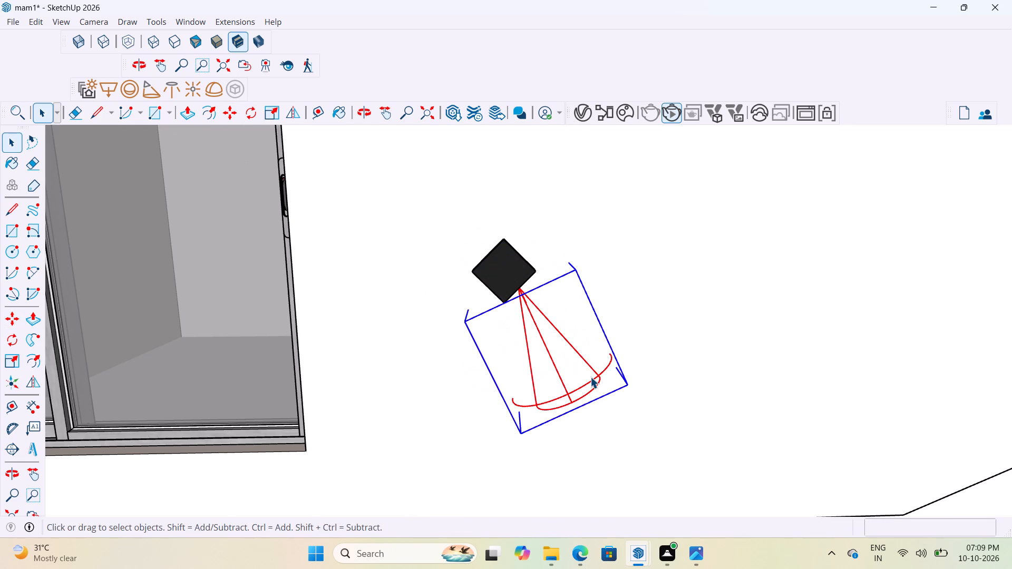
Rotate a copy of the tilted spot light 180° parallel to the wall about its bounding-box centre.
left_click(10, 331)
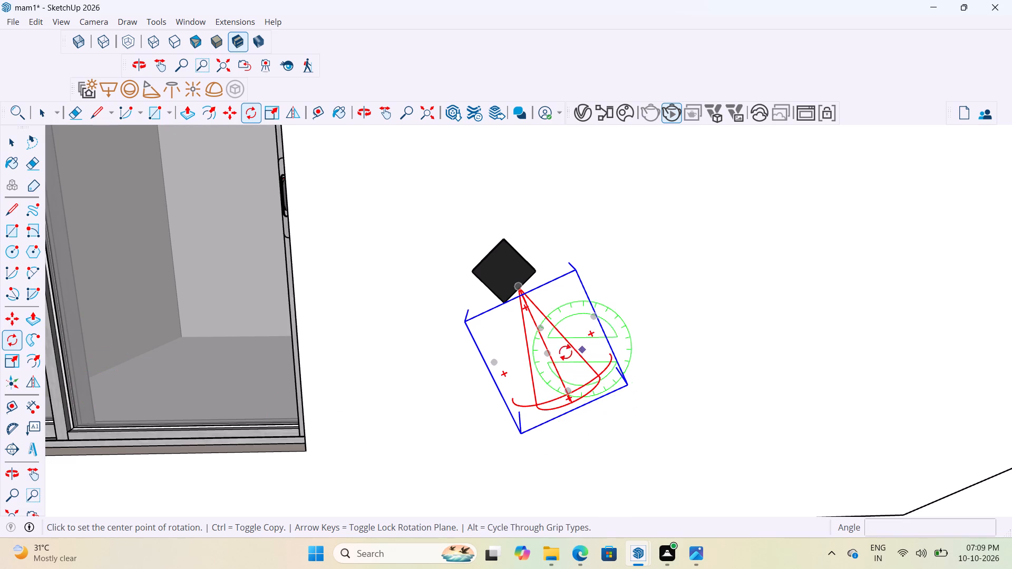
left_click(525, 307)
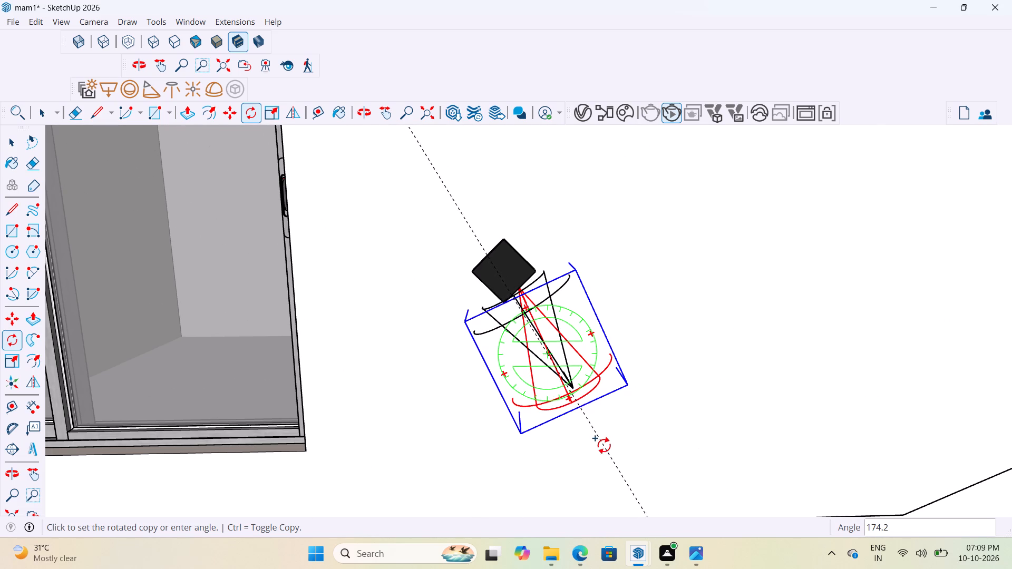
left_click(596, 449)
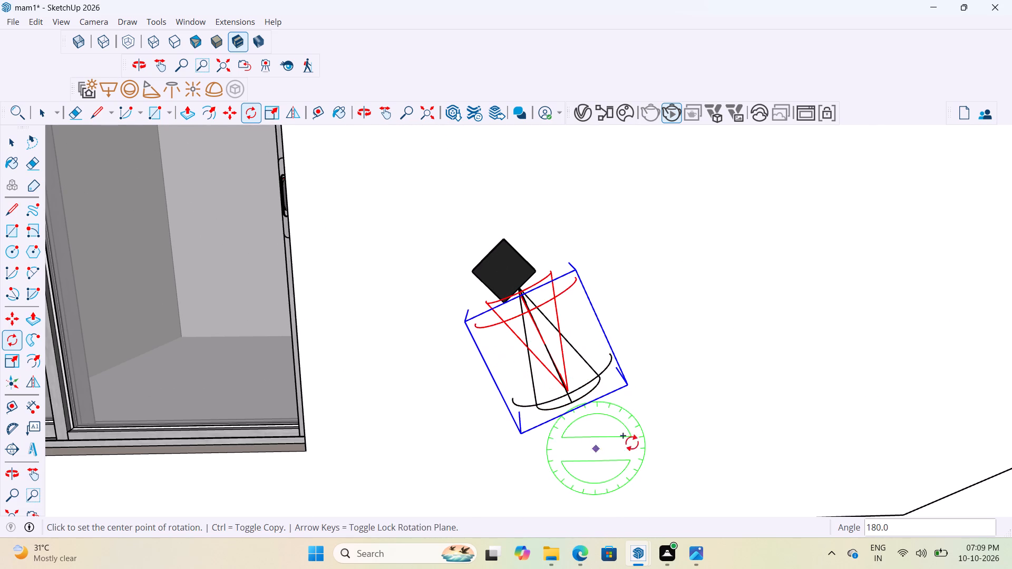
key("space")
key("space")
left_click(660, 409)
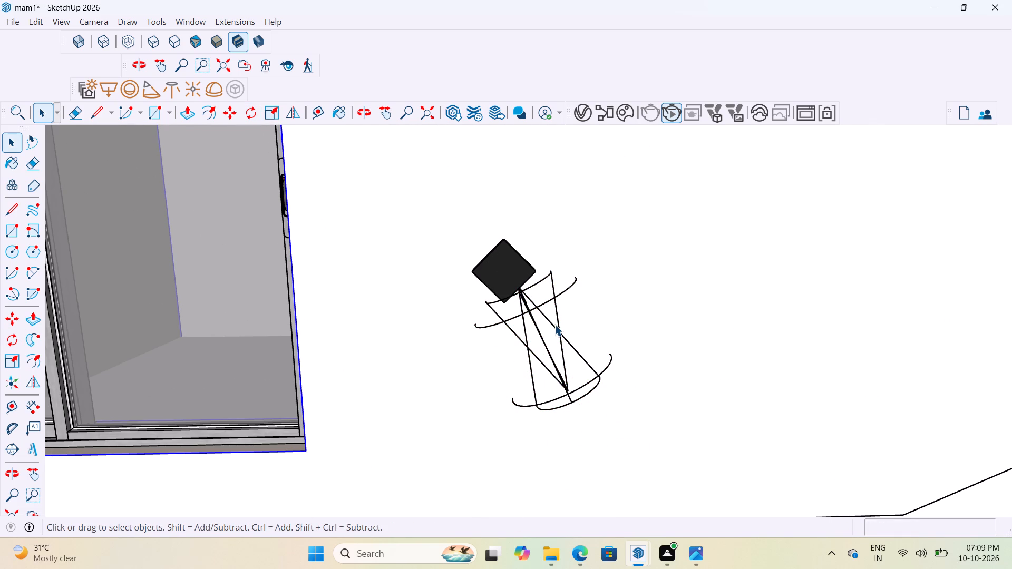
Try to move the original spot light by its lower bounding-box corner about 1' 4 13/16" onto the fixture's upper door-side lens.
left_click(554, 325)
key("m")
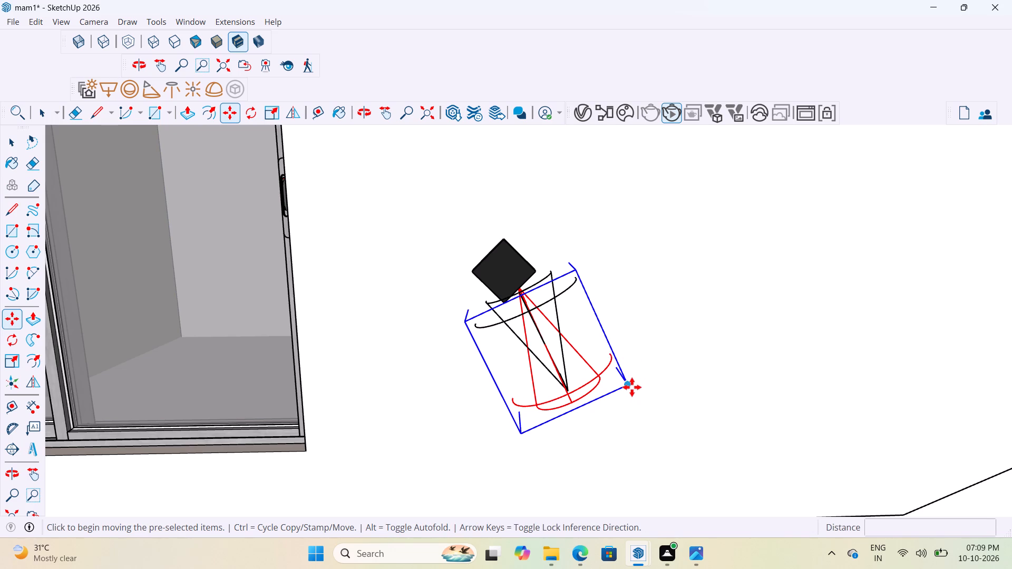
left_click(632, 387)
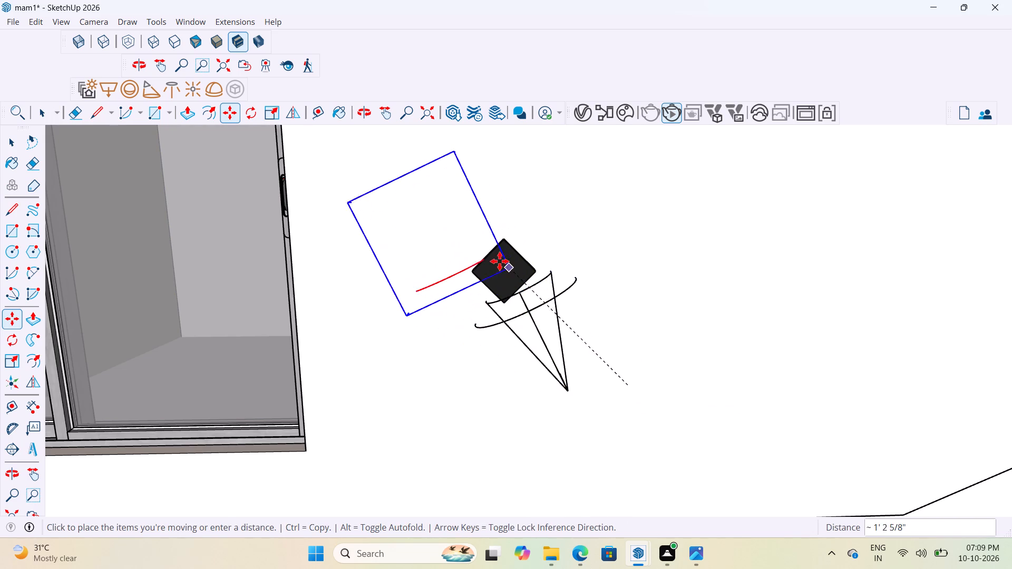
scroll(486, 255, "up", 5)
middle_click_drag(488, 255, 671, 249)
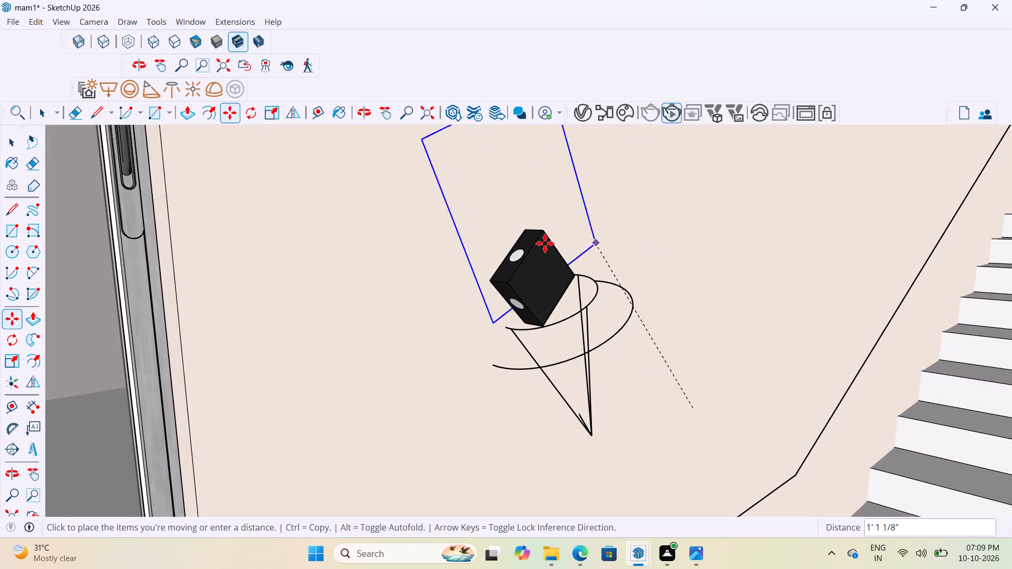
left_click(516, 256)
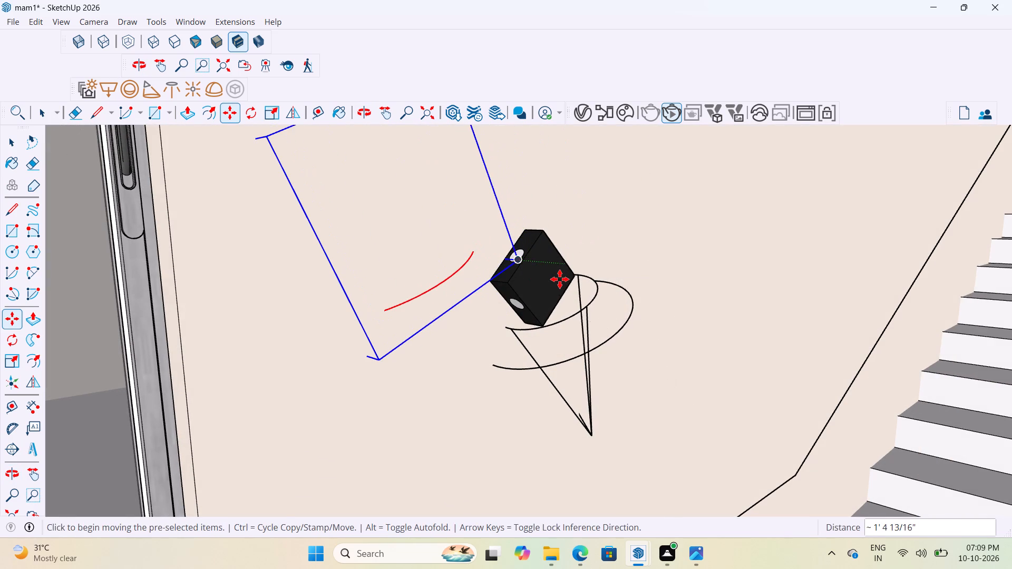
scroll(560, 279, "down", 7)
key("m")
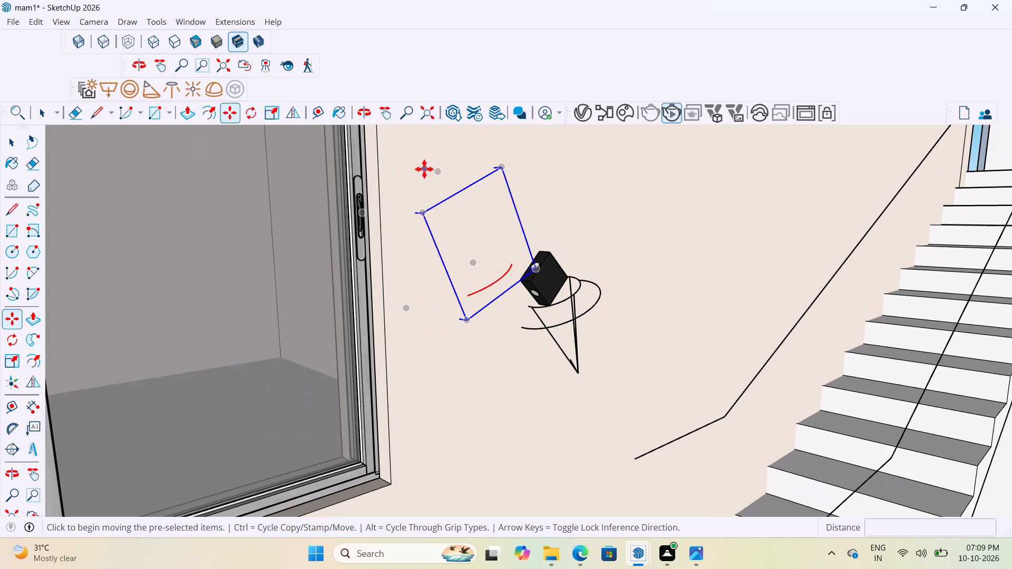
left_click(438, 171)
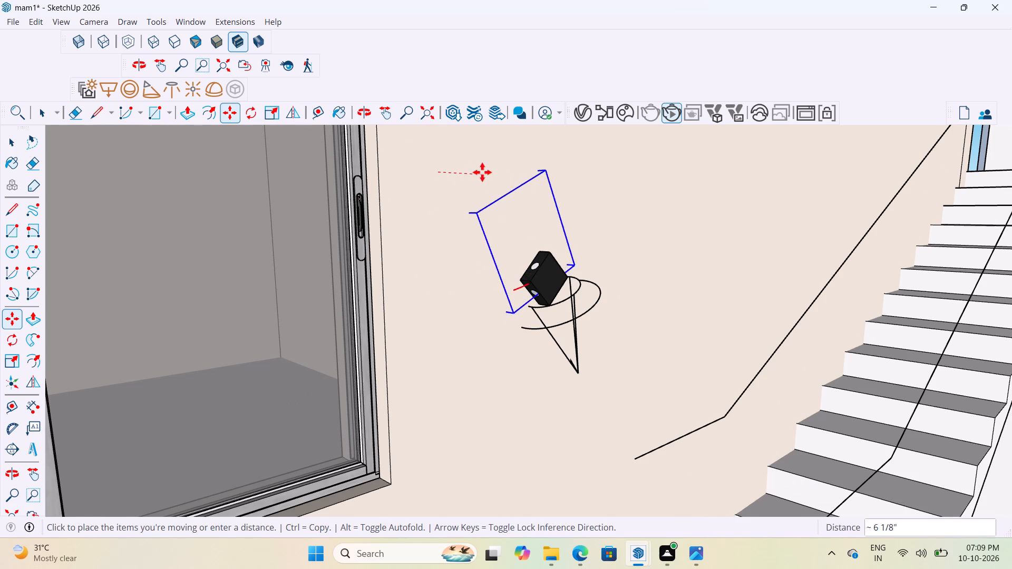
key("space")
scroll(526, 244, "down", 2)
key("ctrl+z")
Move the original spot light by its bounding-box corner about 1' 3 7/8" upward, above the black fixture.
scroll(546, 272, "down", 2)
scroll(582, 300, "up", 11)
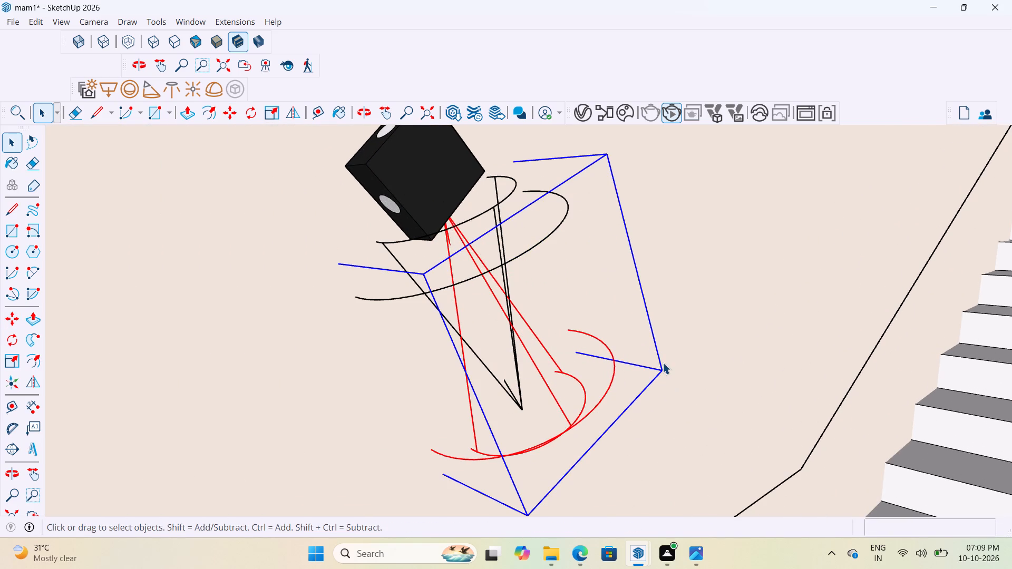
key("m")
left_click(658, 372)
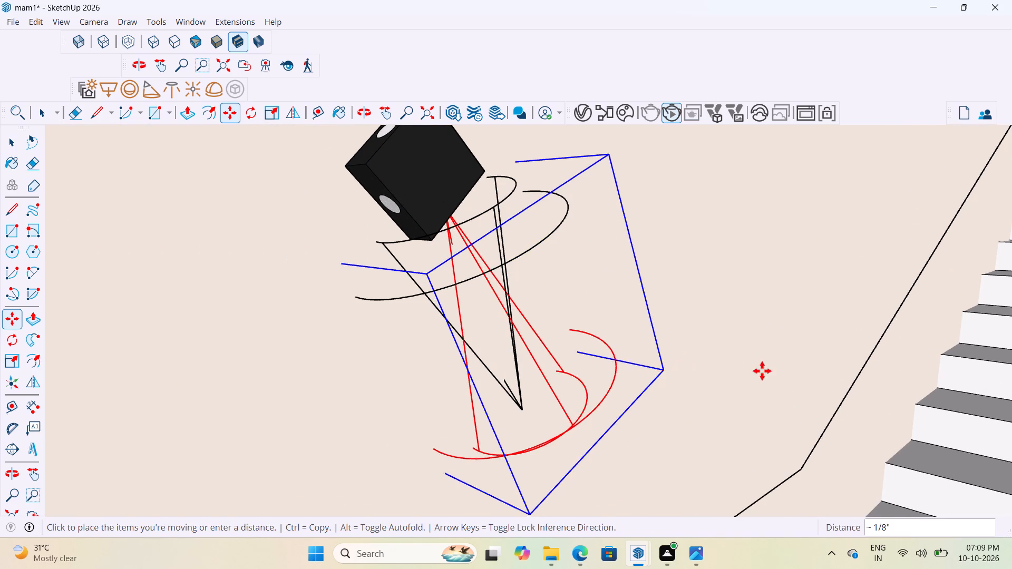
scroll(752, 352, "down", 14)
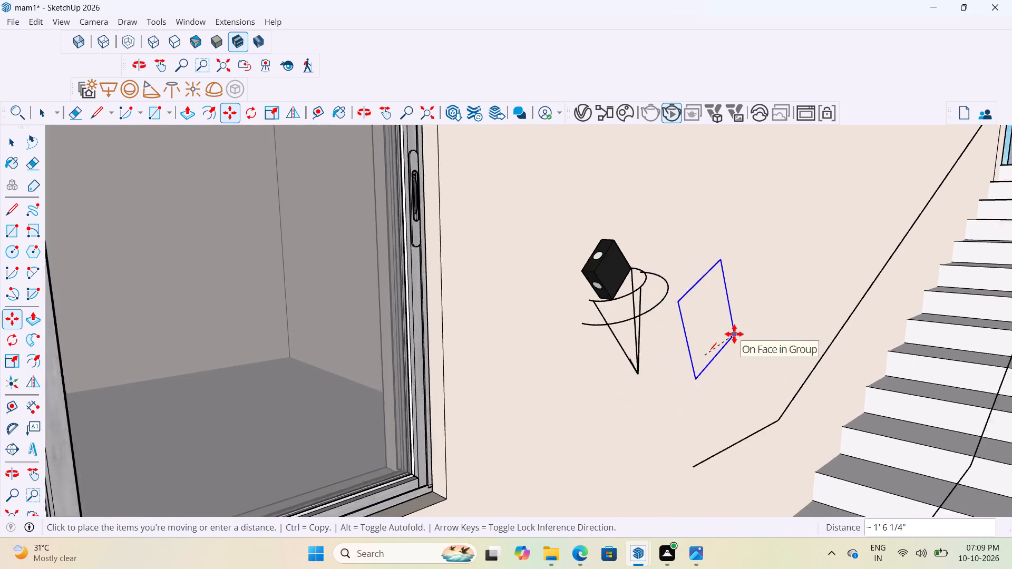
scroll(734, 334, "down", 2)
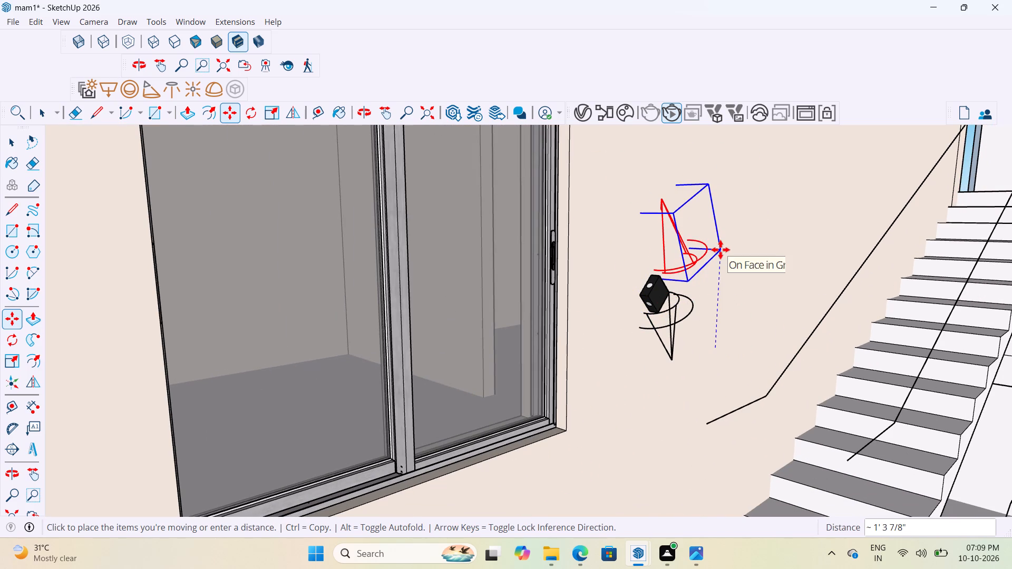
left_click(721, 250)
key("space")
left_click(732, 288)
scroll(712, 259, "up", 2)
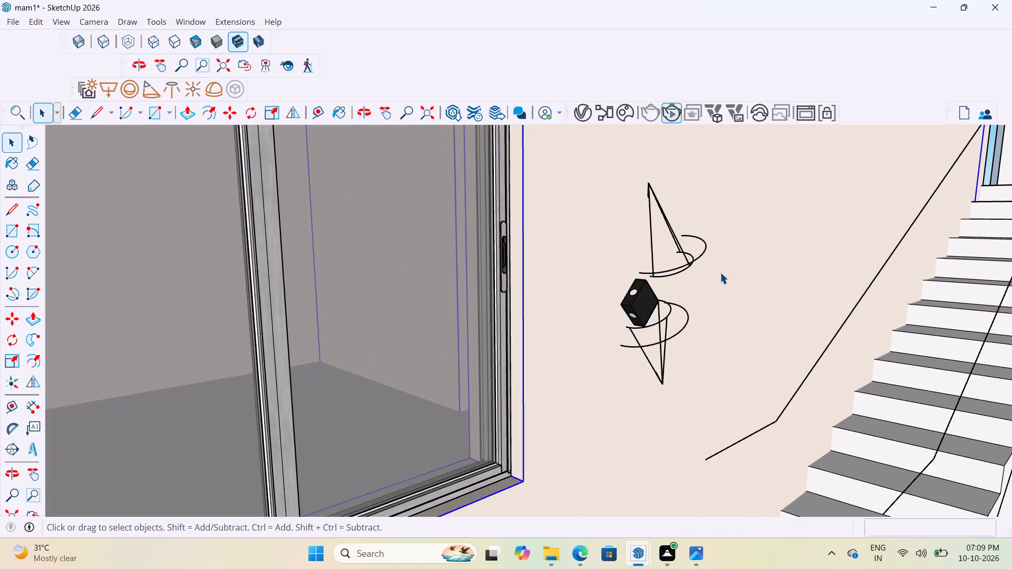
Examine the black fixture's faces and lenses against the raised spot light and its flipped copy from several angles.
middle_click_drag(720, 272, 604, 298)
scroll(640, 281, "up", 2)
scroll(721, 272, "down", 6)
scroll(557, 257, "up", 7)
scroll(587, 306, "down", 5)
scroll(586, 261, "up", 8)
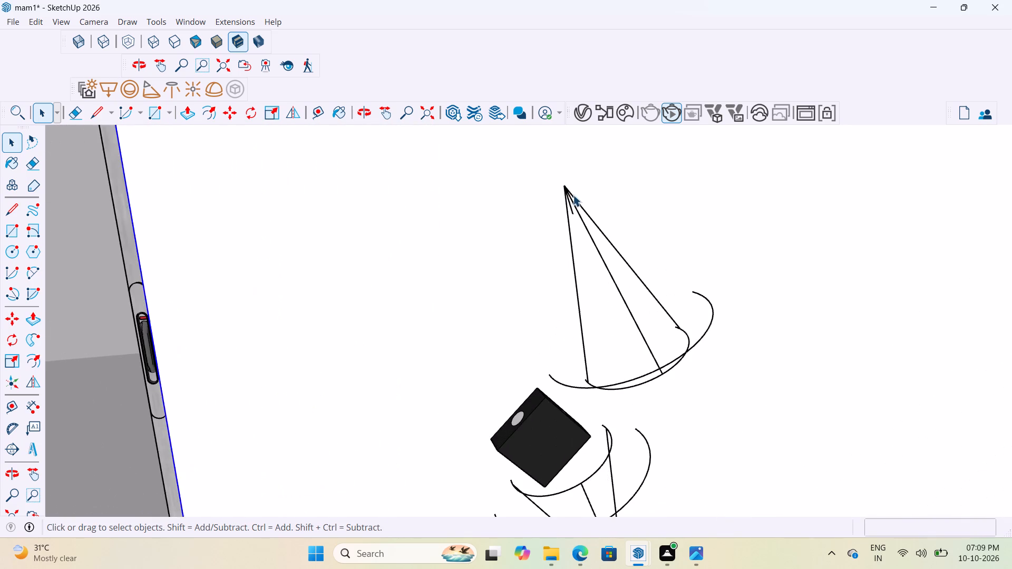
scroll(563, 192, "down", 5)
middle_click_drag(562, 313, 549, 284)
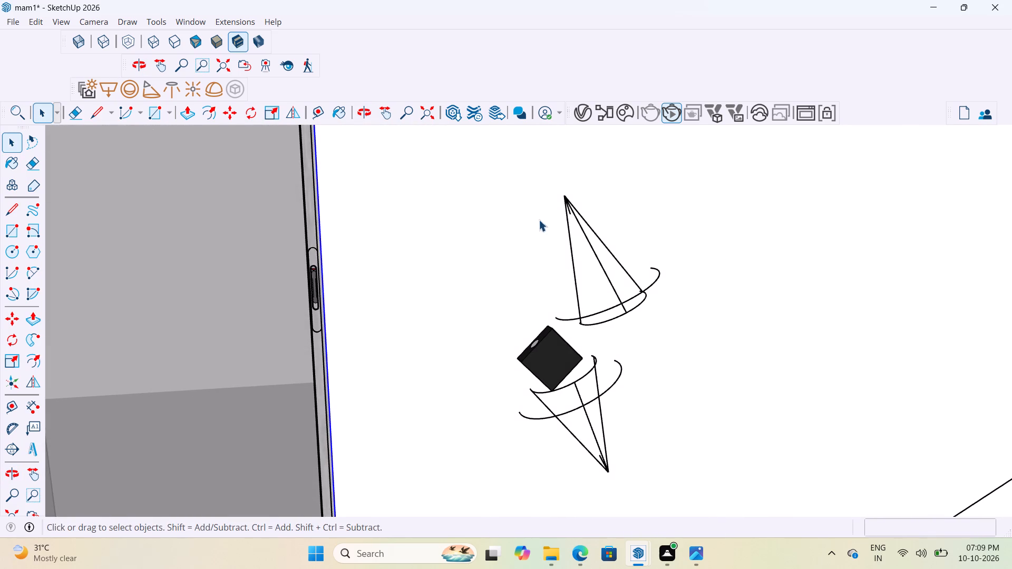
scroll(615, 309, "up", 2)
scroll(595, 237, "up", 1)
scroll(594, 237, "down", 2)
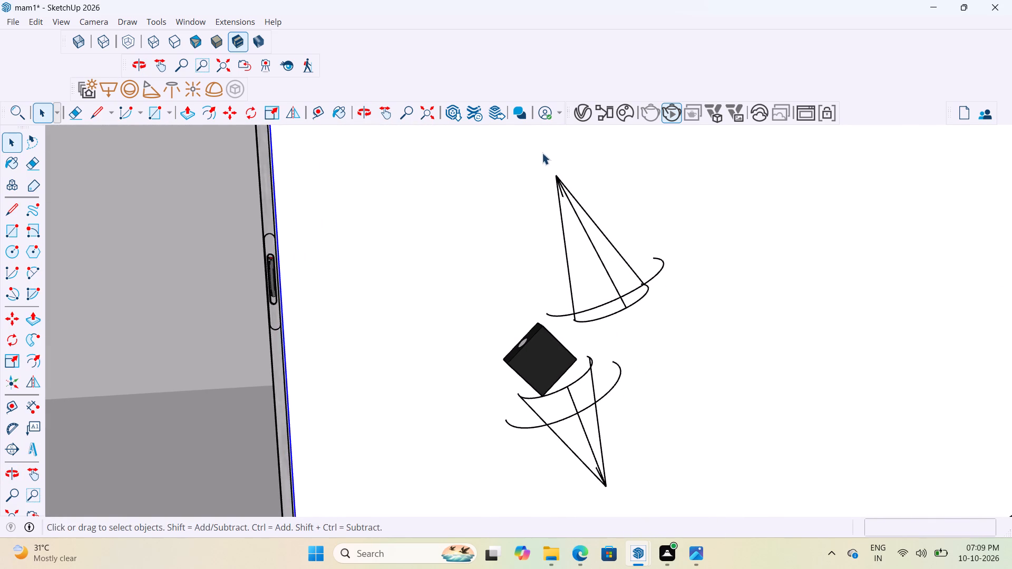
left_click(565, 189)
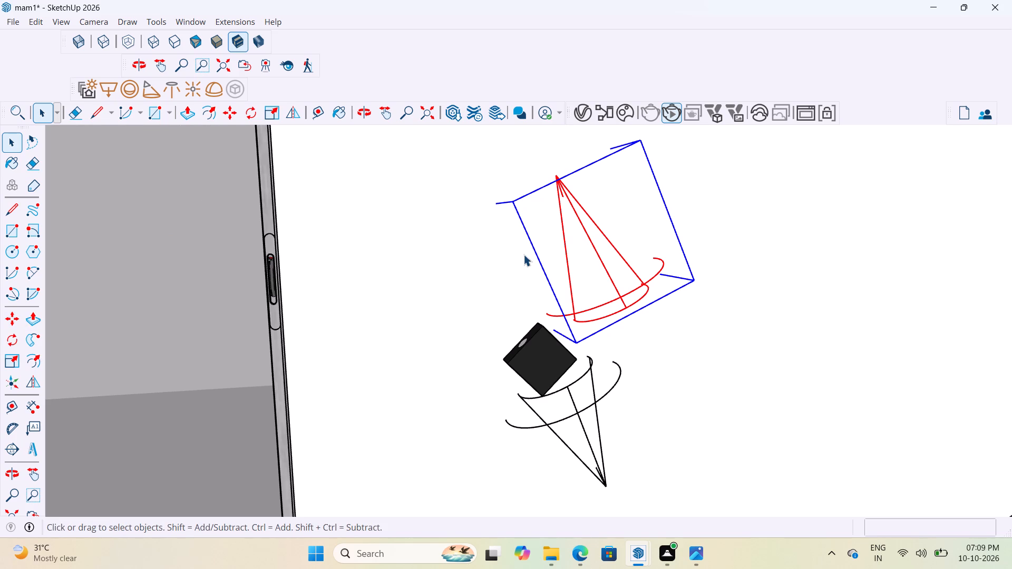
scroll(547, 397, "up", 6)
middle_click_drag(538, 352, 473, 288)
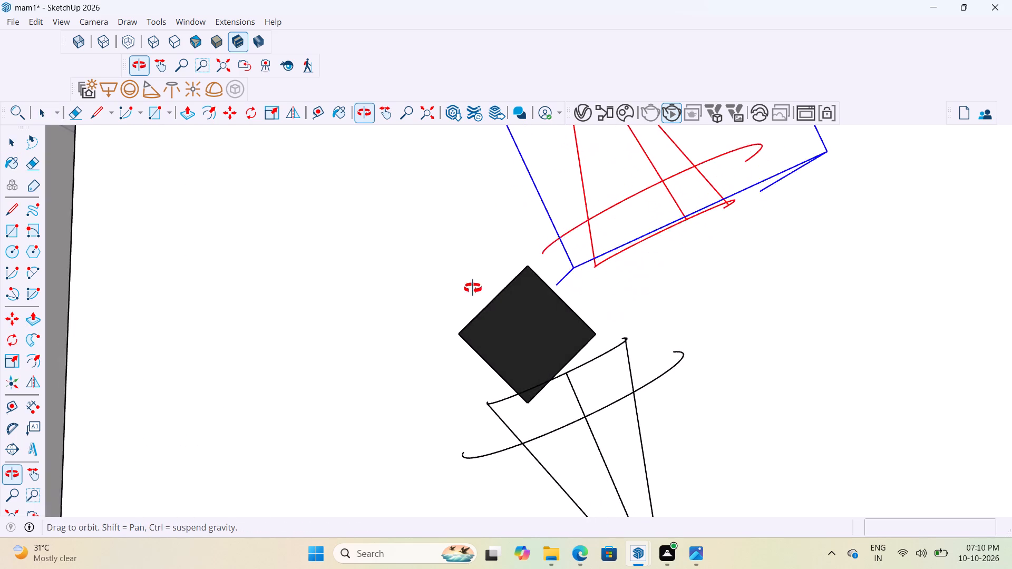
middle_click_drag(473, 288, 422, 259)
scroll(520, 380, "up", 7)
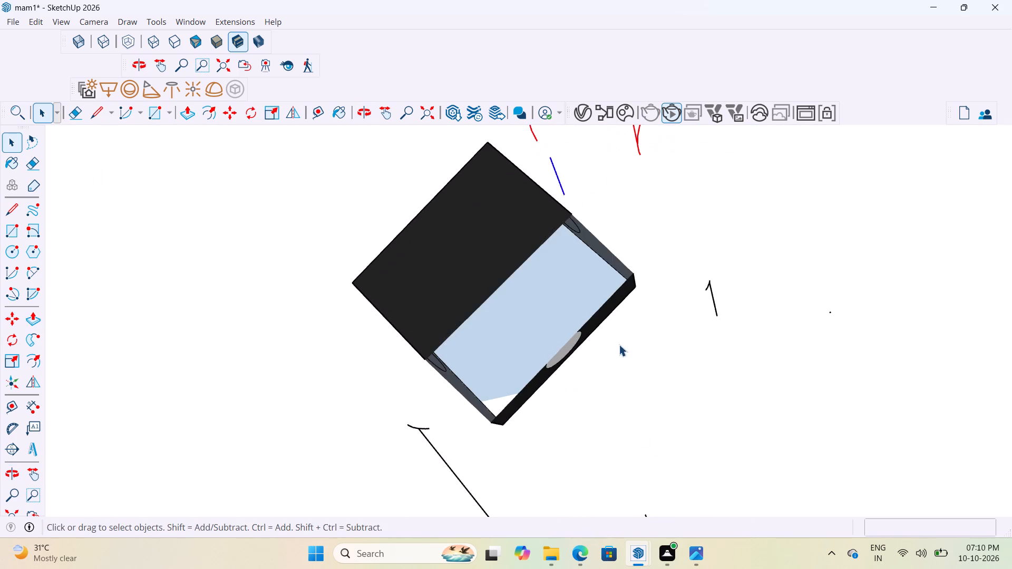
scroll(617, 366, "down", 4)
scroll(586, 404, "down", 19)
middle_click_drag(586, 394, 611, 410)
scroll(586, 394, "down", 1)
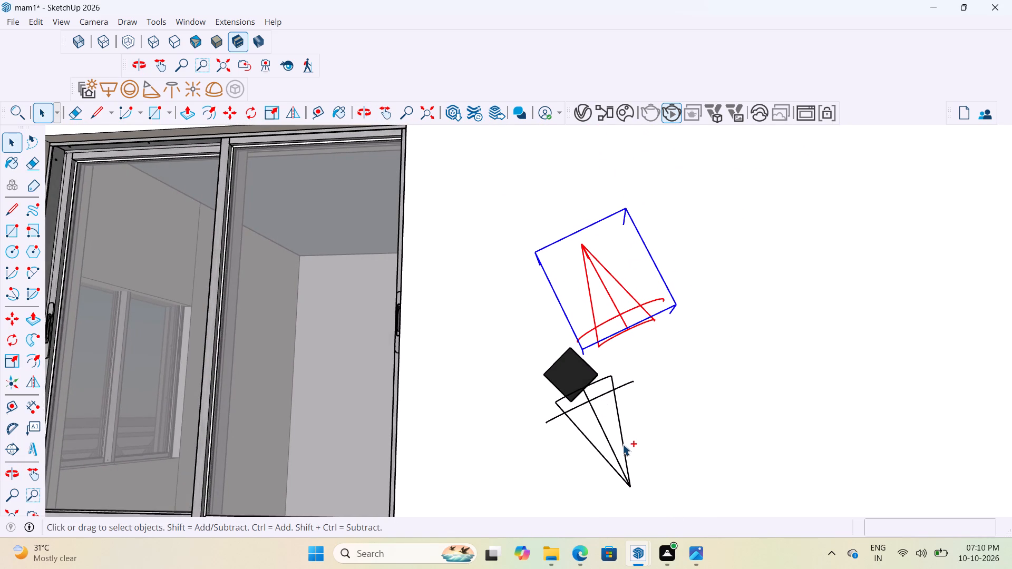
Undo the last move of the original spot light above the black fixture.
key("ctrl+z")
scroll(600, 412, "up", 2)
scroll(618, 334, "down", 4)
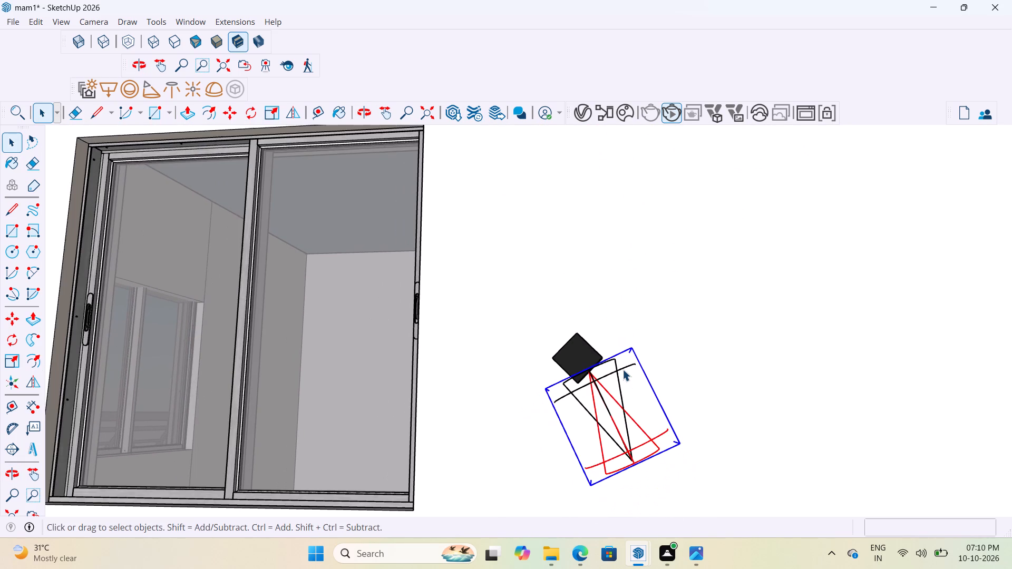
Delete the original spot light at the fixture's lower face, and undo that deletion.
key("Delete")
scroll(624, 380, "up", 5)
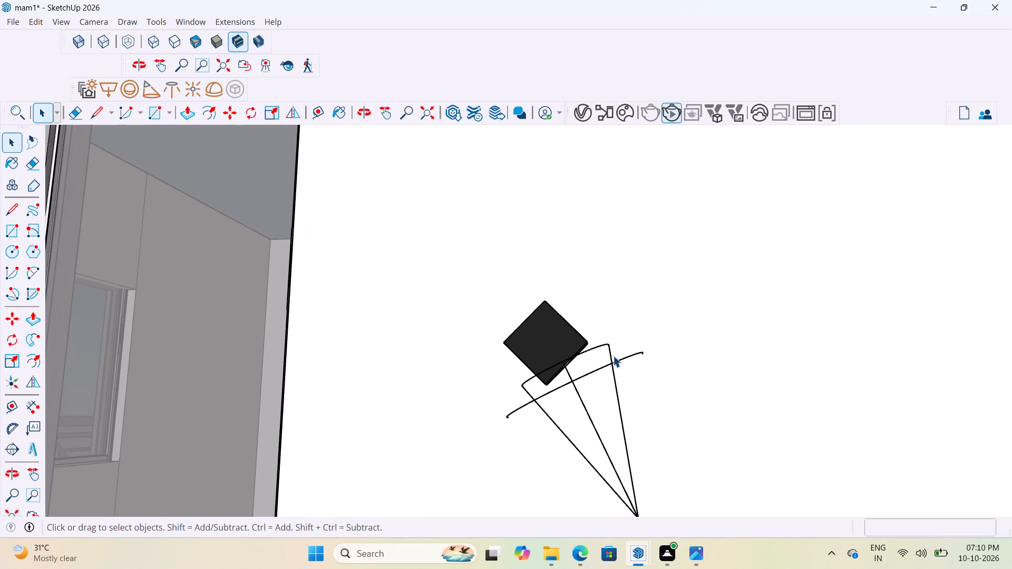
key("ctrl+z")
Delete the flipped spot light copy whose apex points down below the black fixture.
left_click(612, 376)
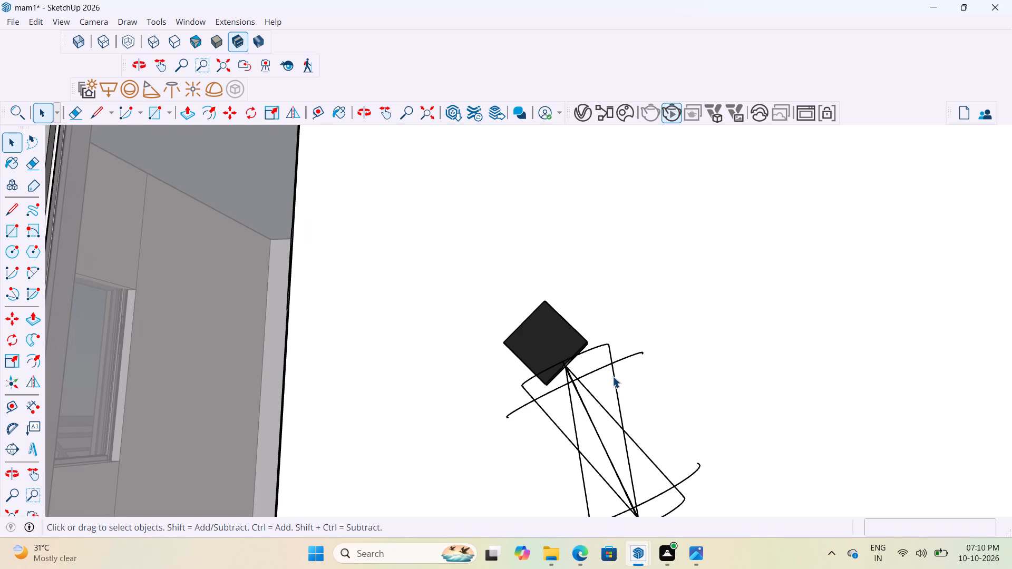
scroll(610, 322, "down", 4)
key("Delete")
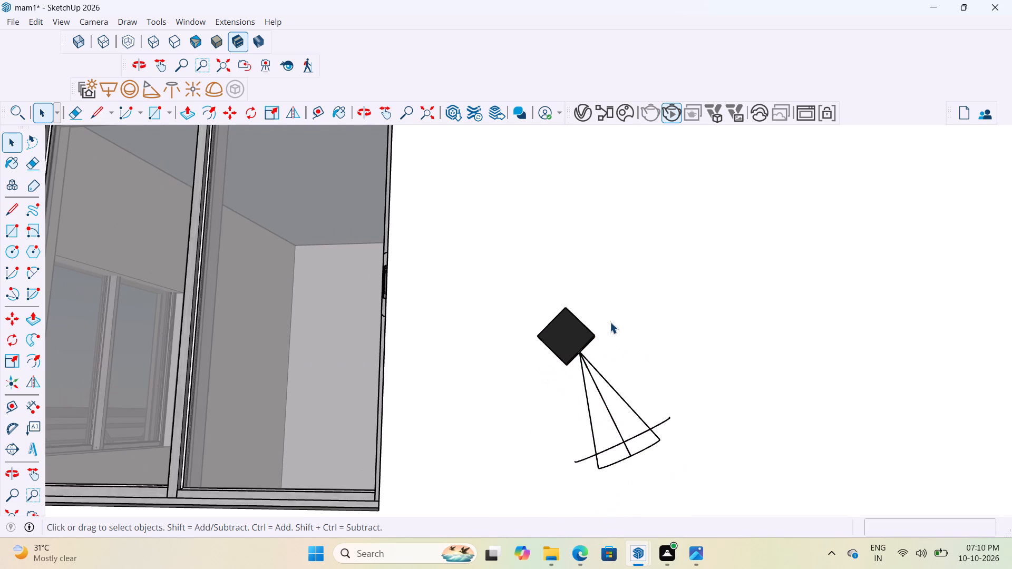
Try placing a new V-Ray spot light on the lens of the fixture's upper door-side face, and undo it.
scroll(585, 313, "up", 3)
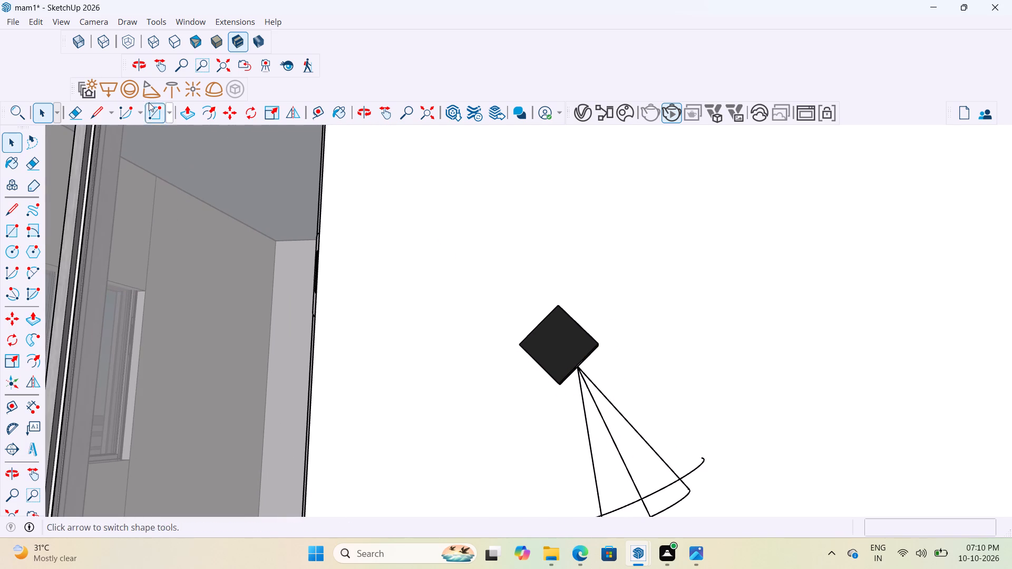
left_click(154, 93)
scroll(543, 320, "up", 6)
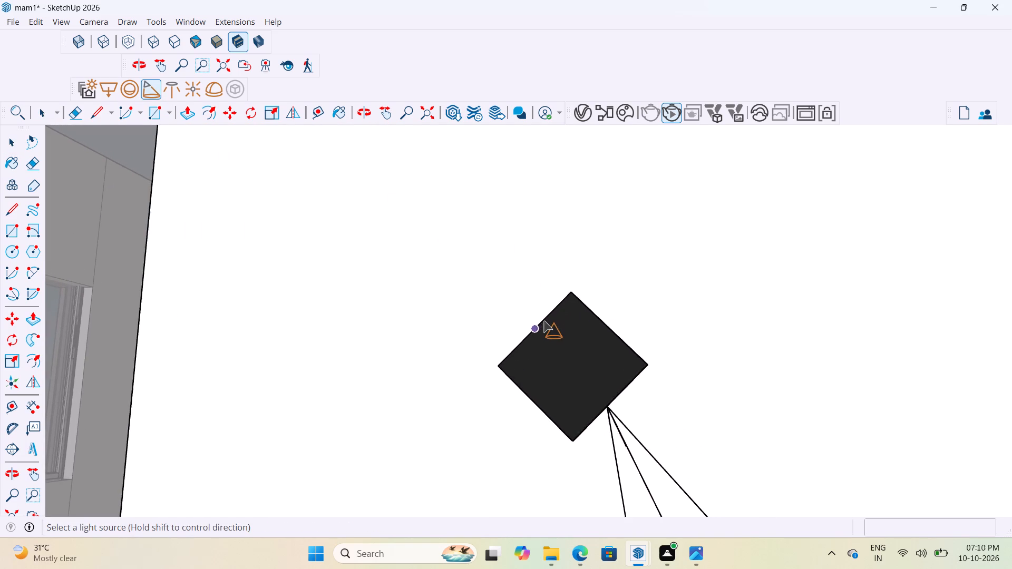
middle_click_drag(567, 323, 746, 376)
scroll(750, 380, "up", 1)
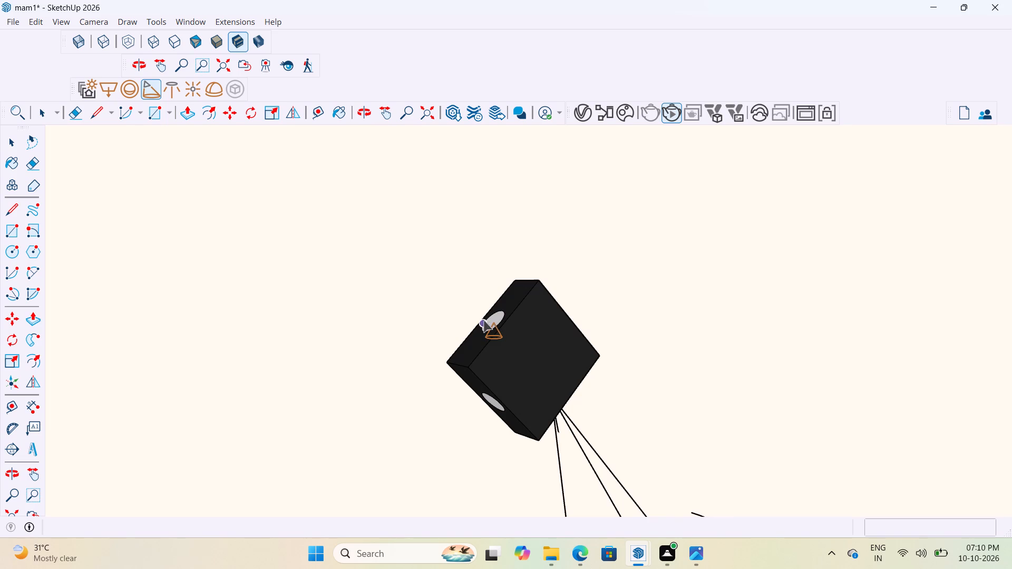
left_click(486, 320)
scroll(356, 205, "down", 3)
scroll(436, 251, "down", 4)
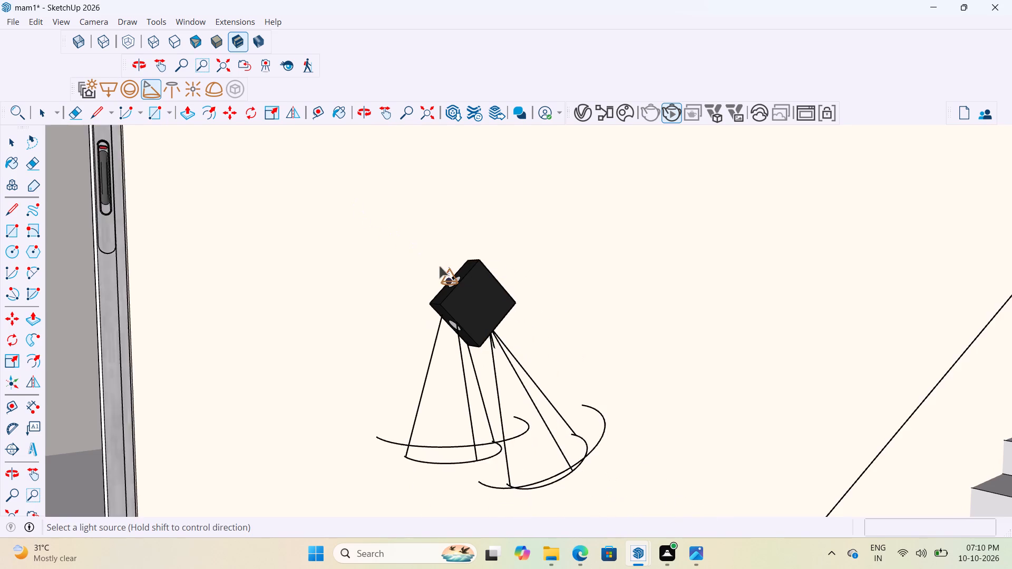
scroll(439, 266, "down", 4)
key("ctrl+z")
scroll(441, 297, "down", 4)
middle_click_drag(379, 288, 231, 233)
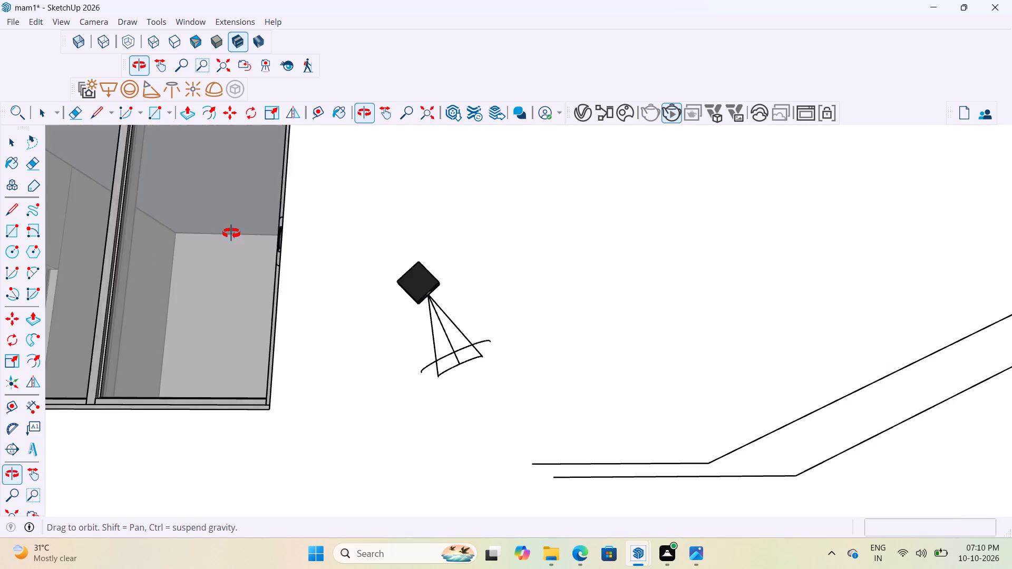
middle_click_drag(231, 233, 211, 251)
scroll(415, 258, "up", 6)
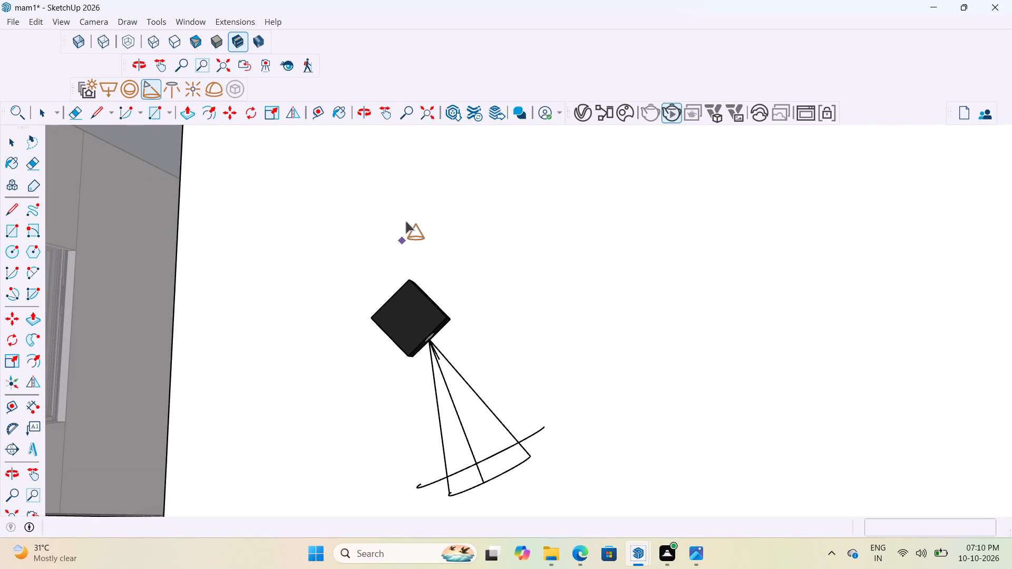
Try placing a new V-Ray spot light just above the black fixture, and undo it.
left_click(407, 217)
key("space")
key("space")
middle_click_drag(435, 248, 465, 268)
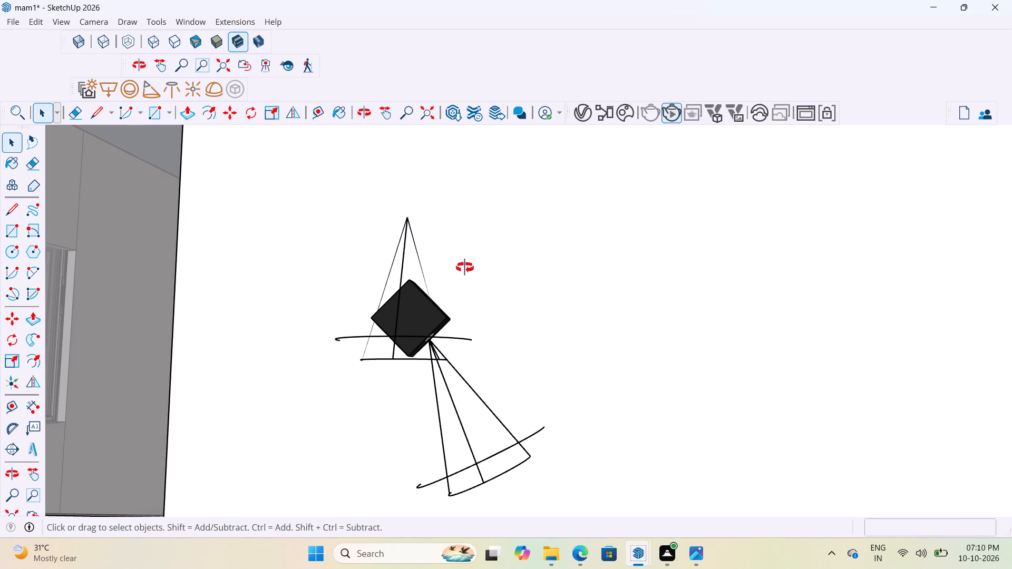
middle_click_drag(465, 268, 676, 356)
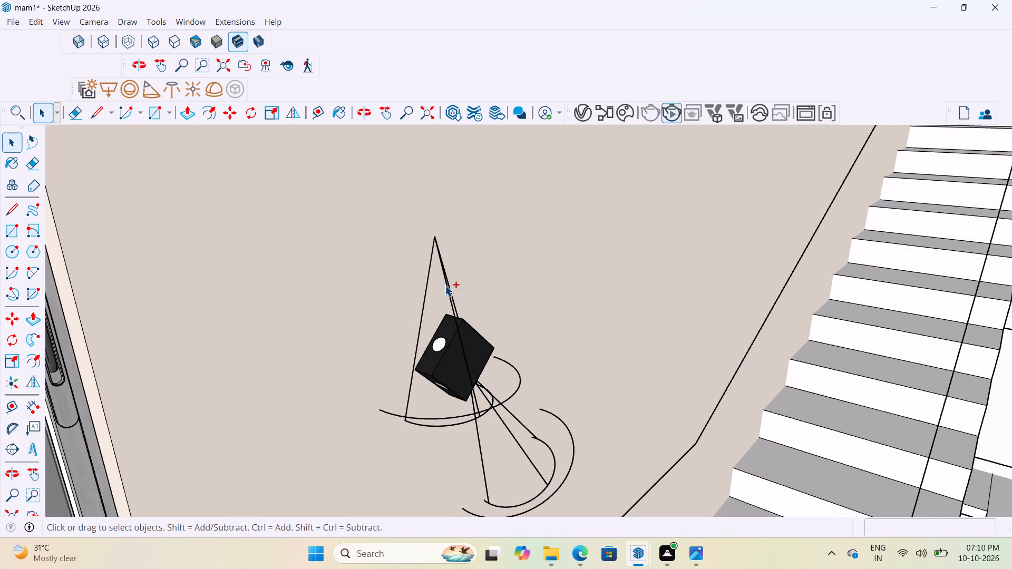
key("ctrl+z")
Copy the spot light from the fixture's lower face diagonally up toward the window, about 1' 3 5/8" away.
scroll(417, 261, "down", 4)
scroll(544, 360, "up", 5)
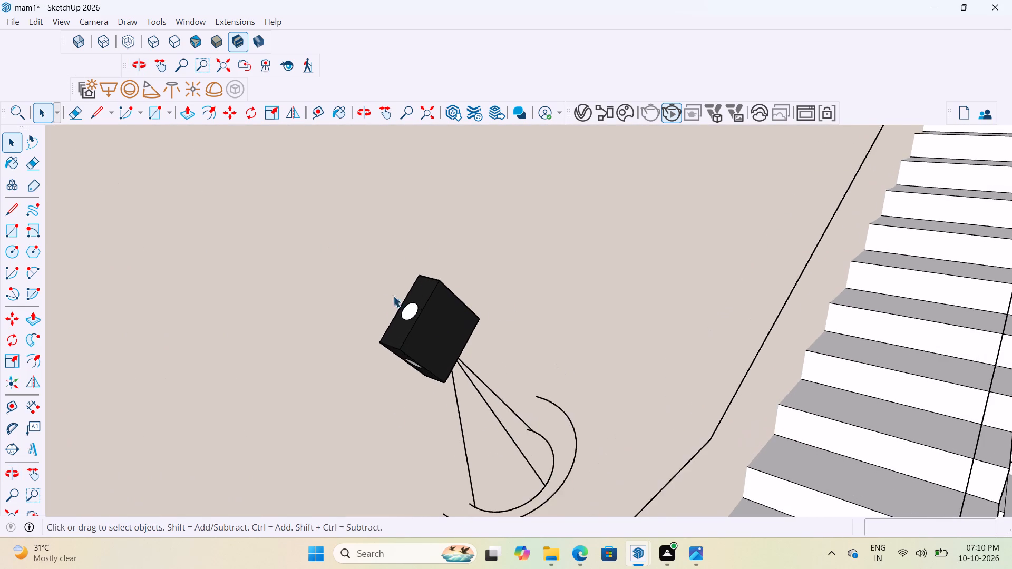
middle_click_drag(456, 281, 174, 208)
scroll(478, 283, "up", 2)
middle_click_drag(378, 265, 455, 259)
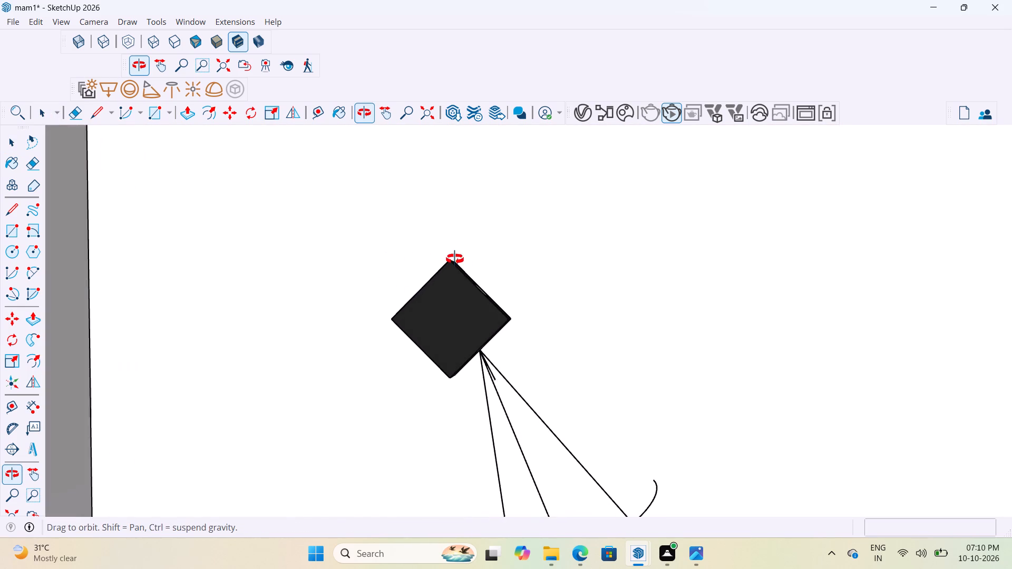
middle_click_drag(455, 259, 500, 260)
left_click(509, 391)
scroll(528, 346, "down", 3)
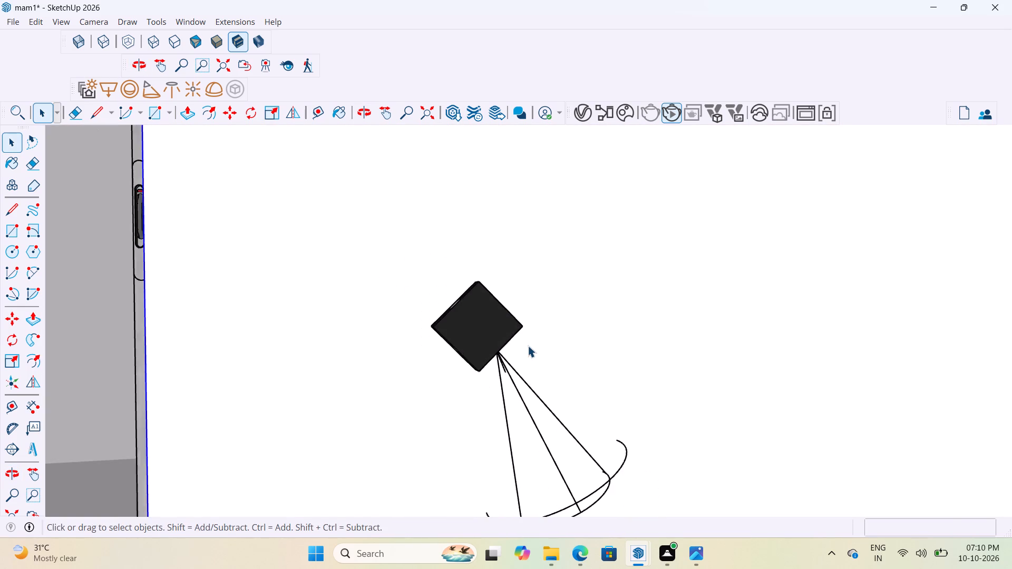
scroll(528, 346, "down", 6)
left_click(551, 434)
key("m")
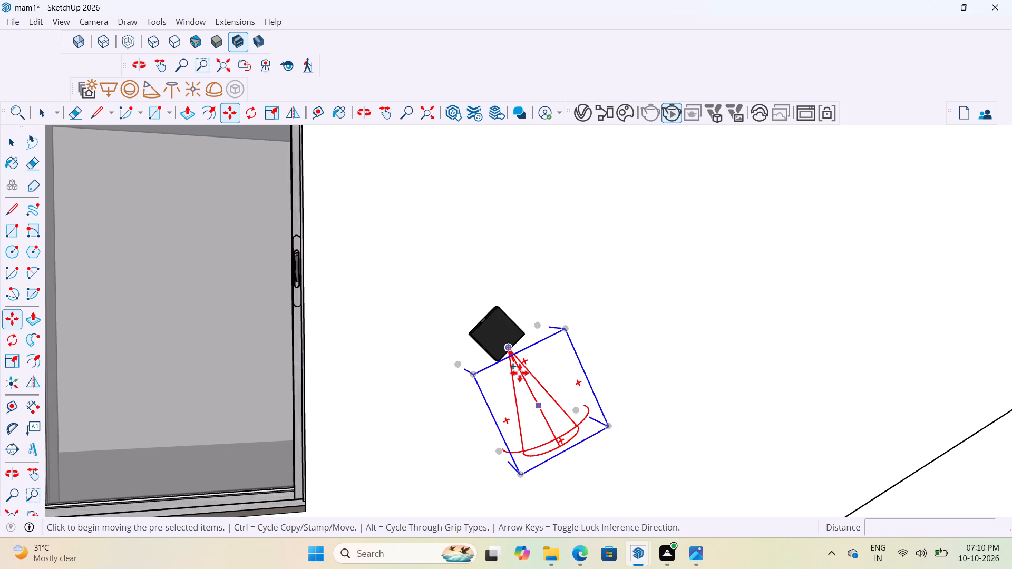
left_click(512, 349)
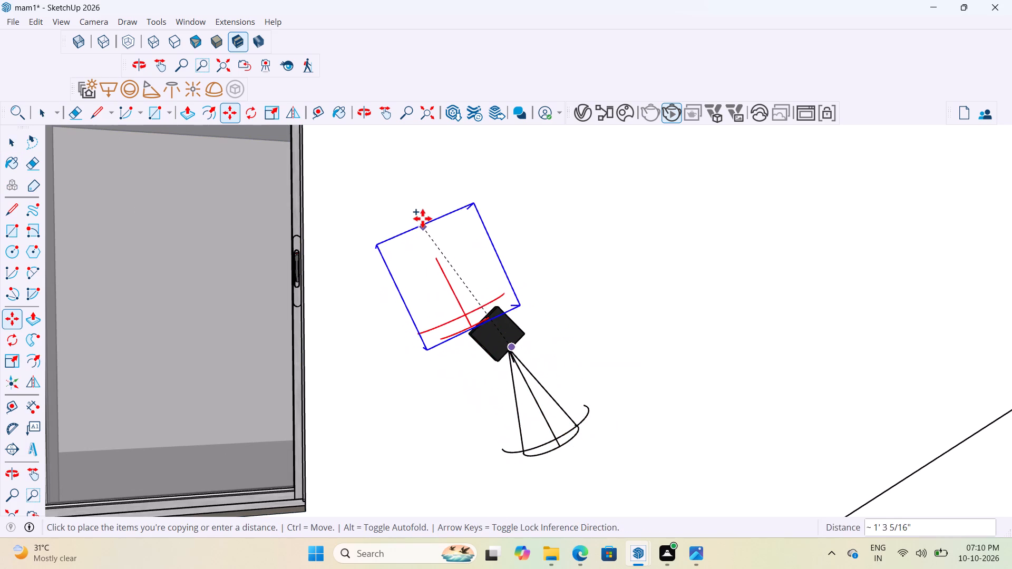
left_click(426, 222)
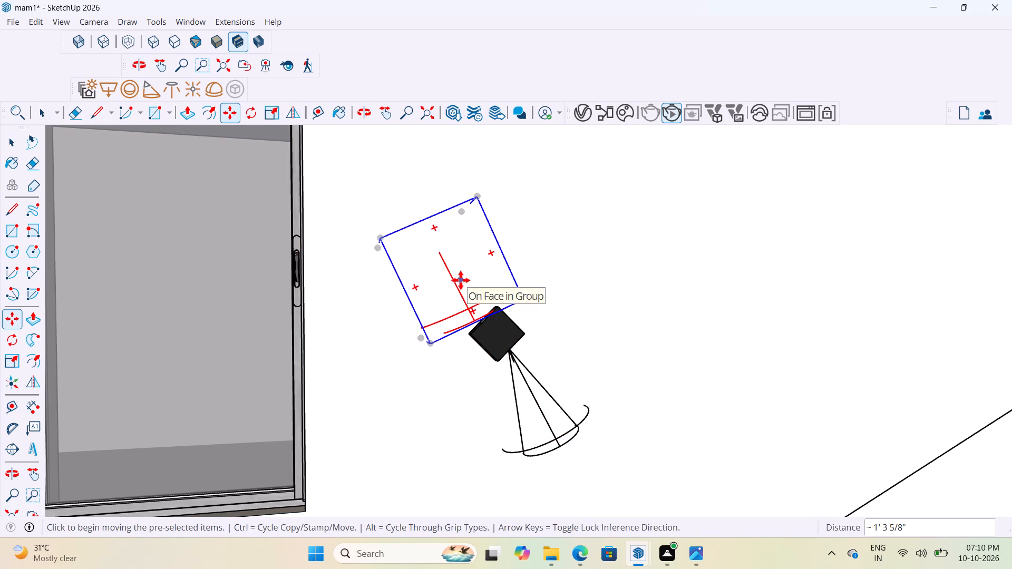
Rotate the copied spot light about 125.6 degrees so its cone opens diagonally up and away from the fixture.
left_click(473, 312)
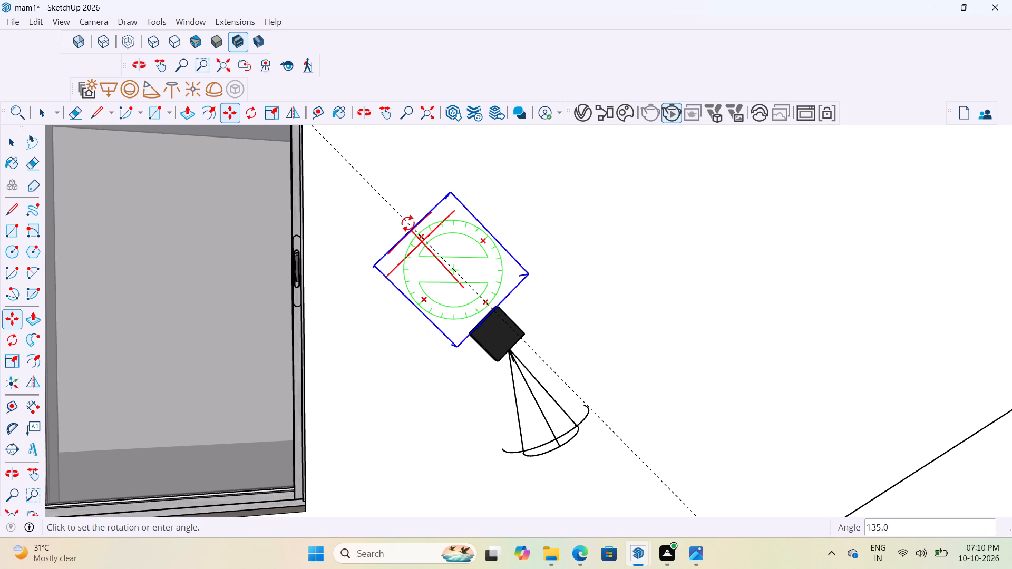
left_click(410, 208)
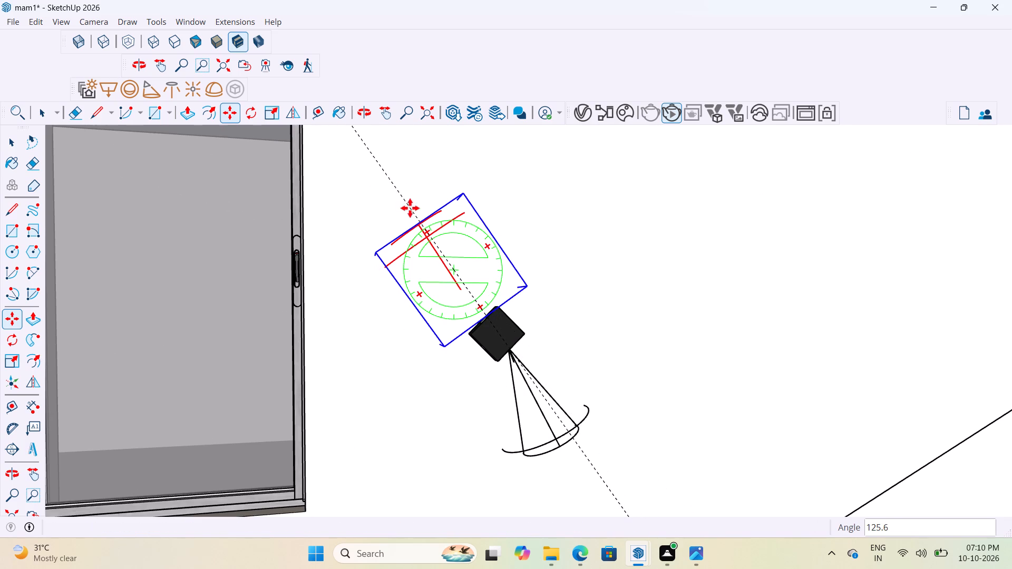
key("space")
left_click(549, 249)
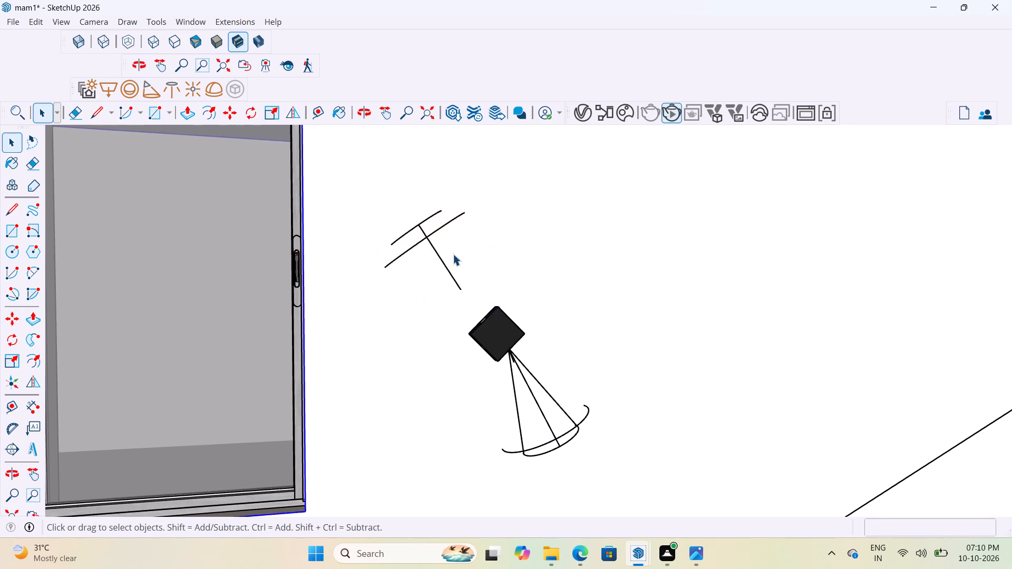
Move the rotated spot light copy by its bounding-box corner toward the fixture's upper window-side face.
scroll(453, 254, "up", 5)
left_click(441, 280)
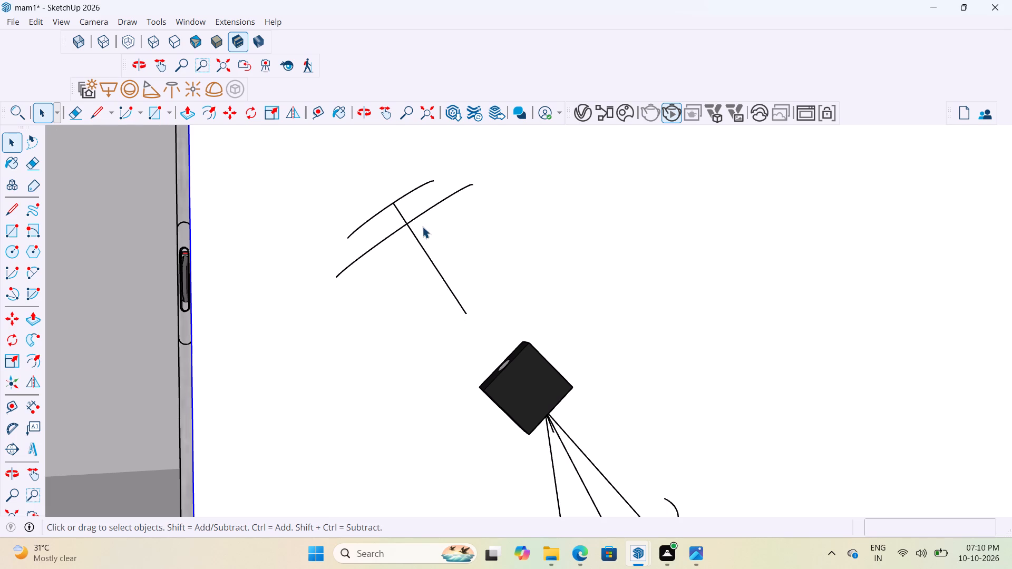
left_click(421, 221)
scroll(443, 234, "down", 4)
left_click(428, 221)
scroll(421, 228, "down", 4)
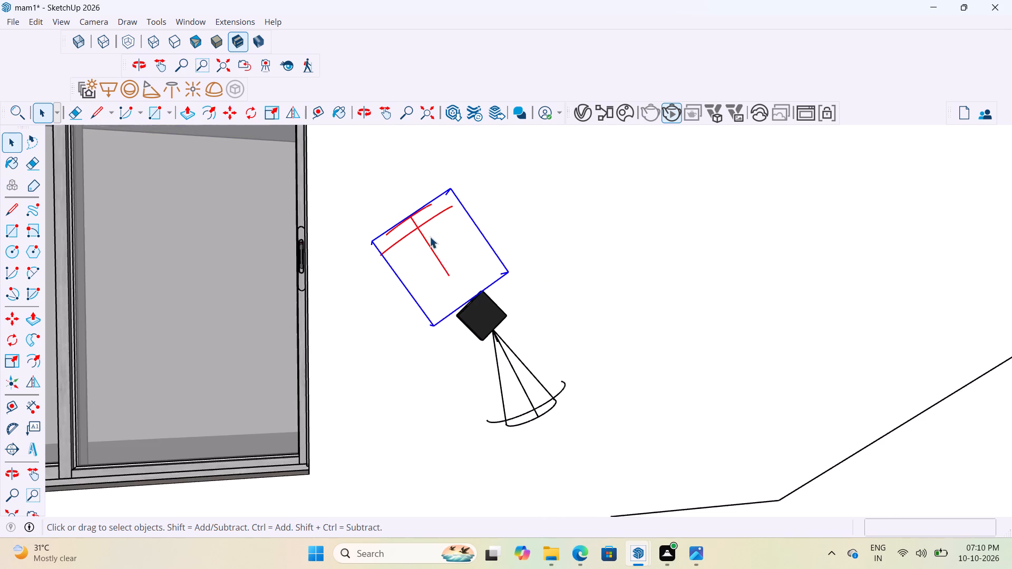
key("m")
scroll(431, 279, "up", 4)
middle_click_drag(453, 271, 489, 241)
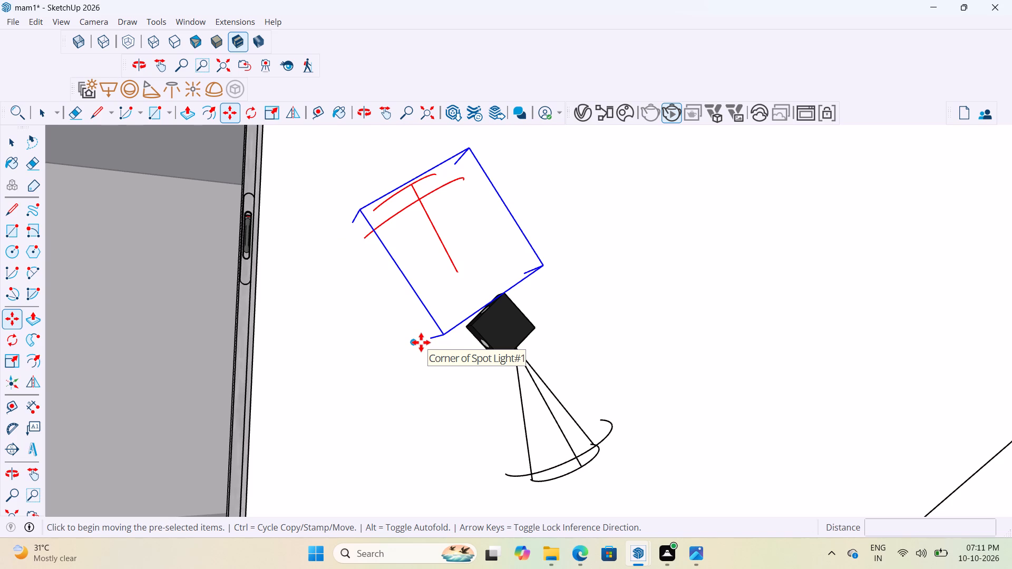
scroll(421, 342, "up", 2)
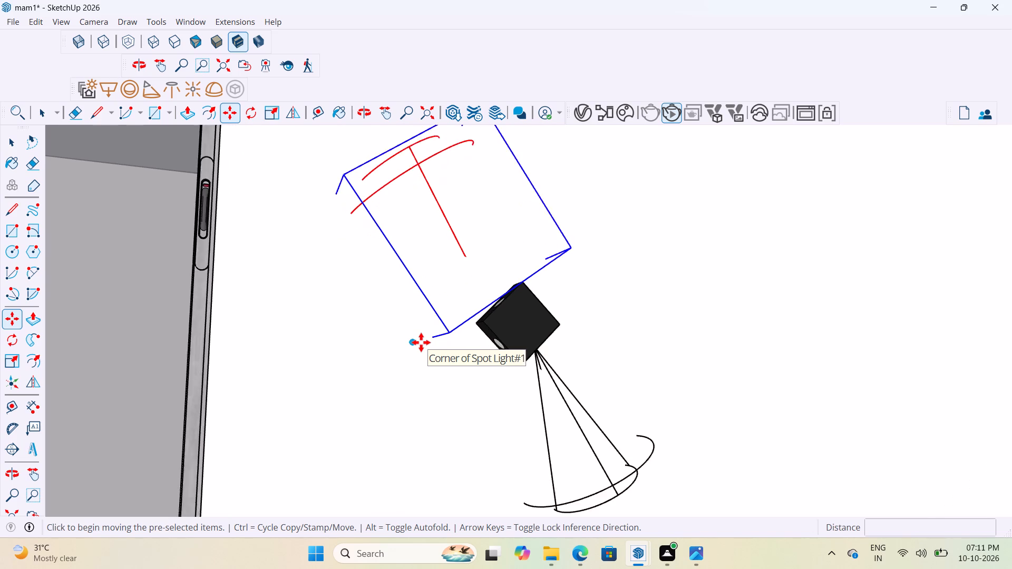
scroll(421, 342, "up", 3)
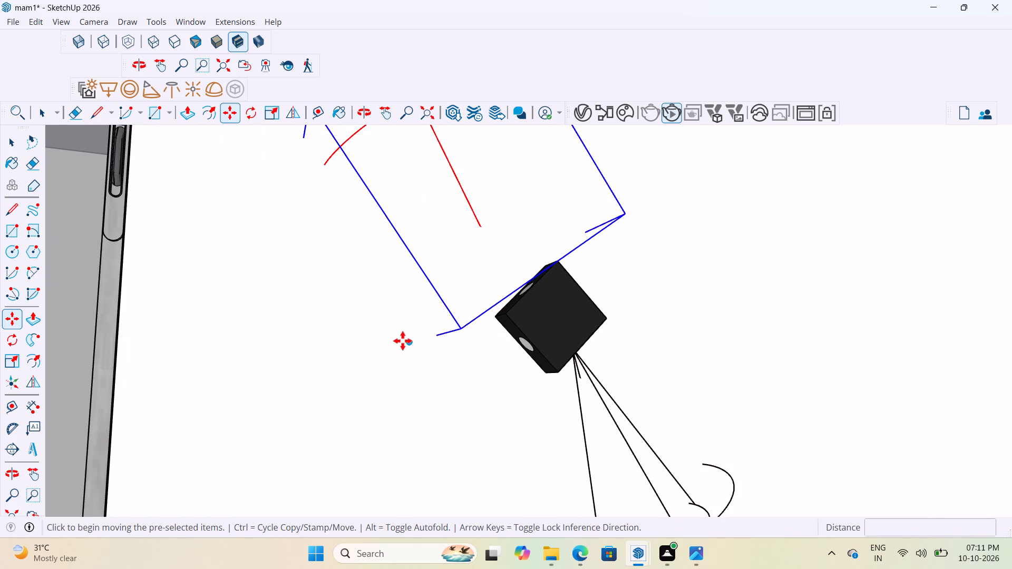
left_click(411, 340)
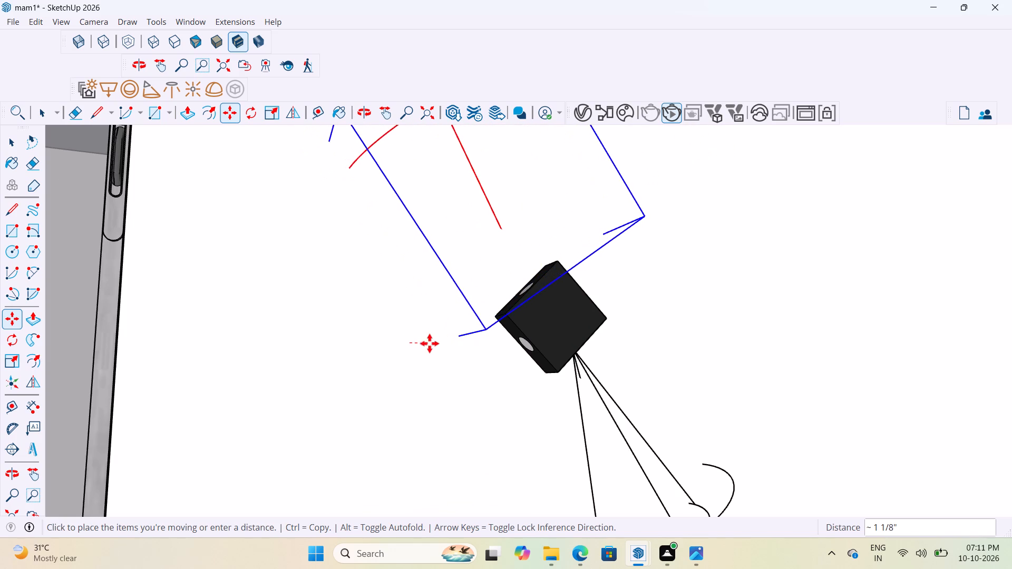
left_click(432, 326)
scroll(616, 317, "down", 4)
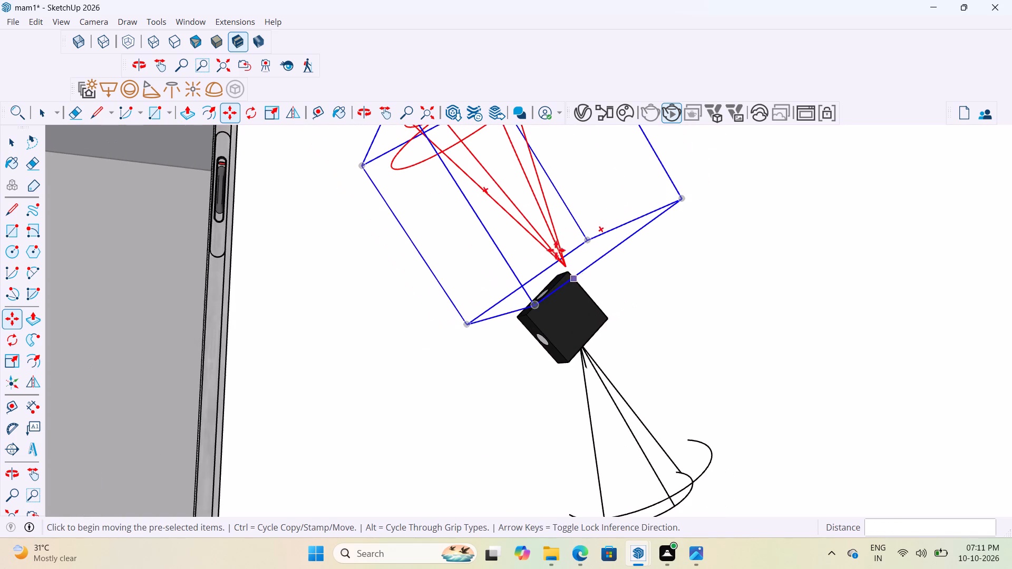
middle_click_drag(571, 268, 520, 219)
scroll(520, 219, "down", 9)
key("space")
left_click(647, 249)
scroll(525, 266, "up", 2)
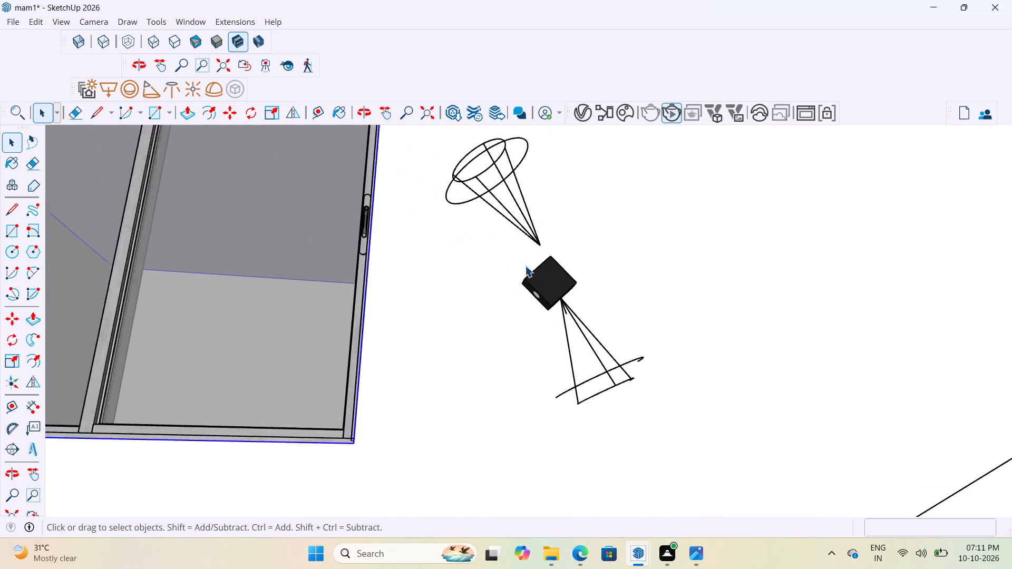
Move the spot light copy by its apex about 4 13/16" onto the lens of the fixture's upper window-side face.
scroll(525, 266, "up", 6)
middle_click_drag(525, 266, 583, 299)
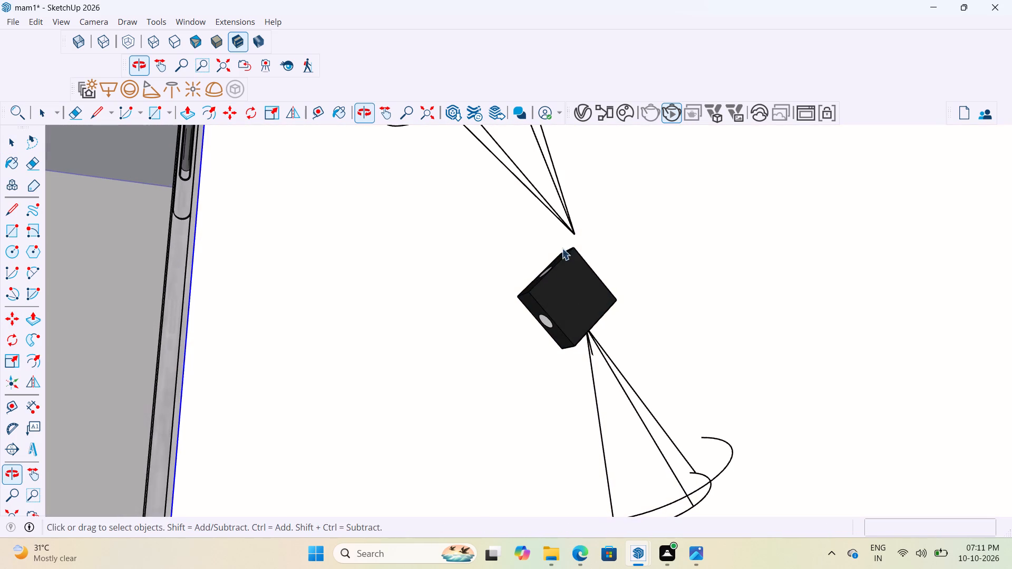
left_click(570, 231)
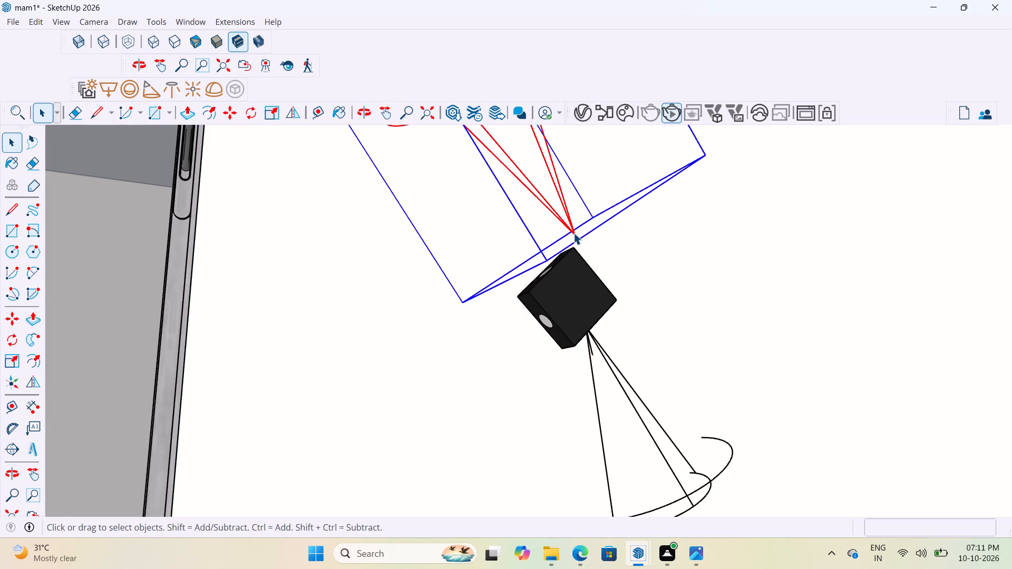
key("m")
left_click(571, 227)
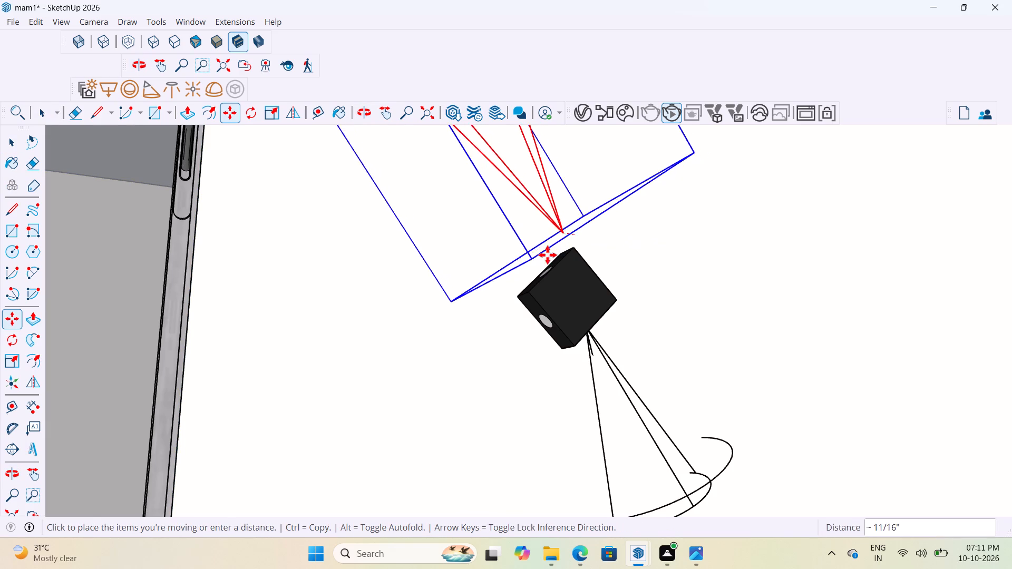
scroll(551, 271, "up", 19)
scroll(549, 271, "down", 4)
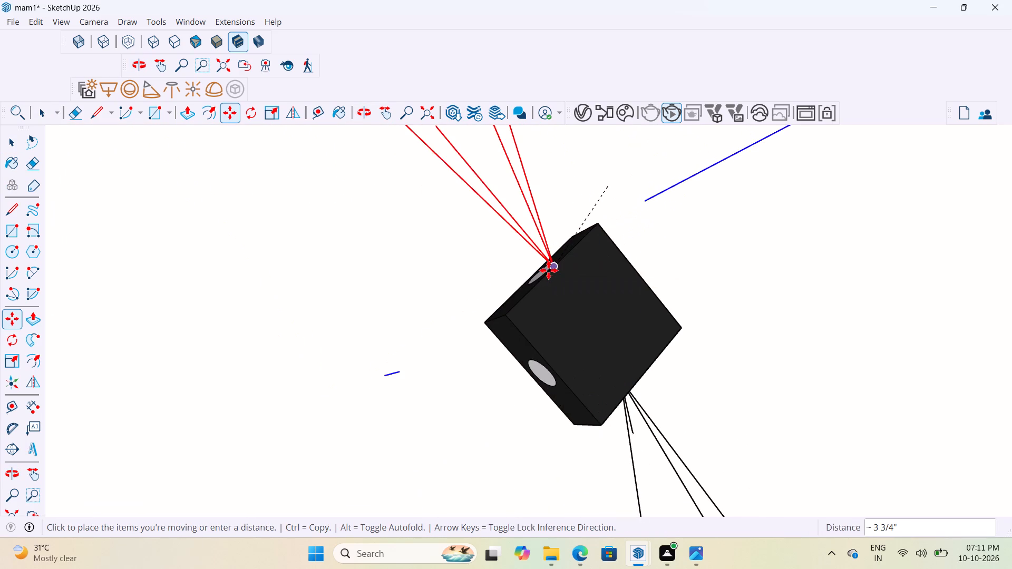
middle_click_drag(533, 260, 615, 282)
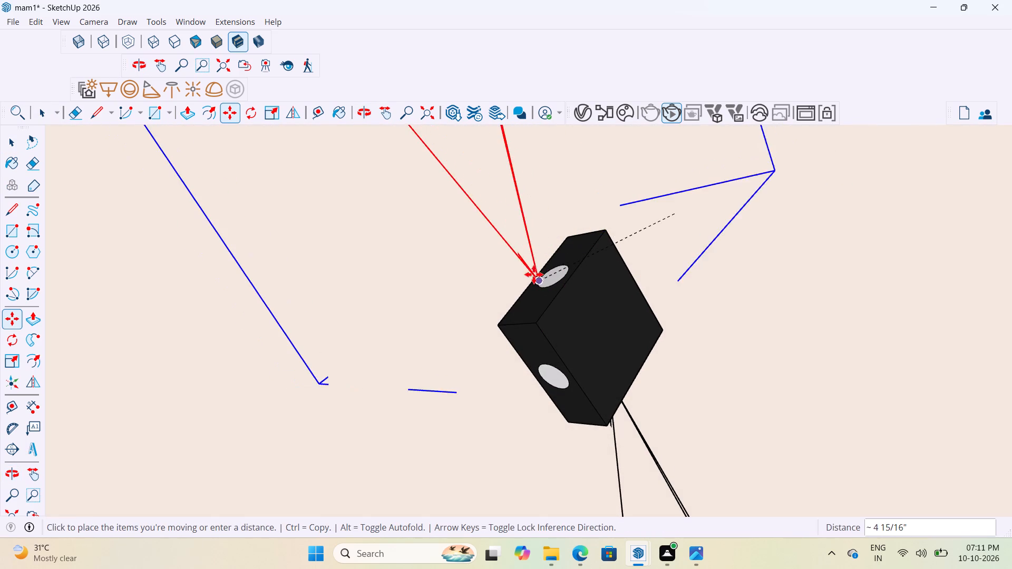
left_click(552, 274)
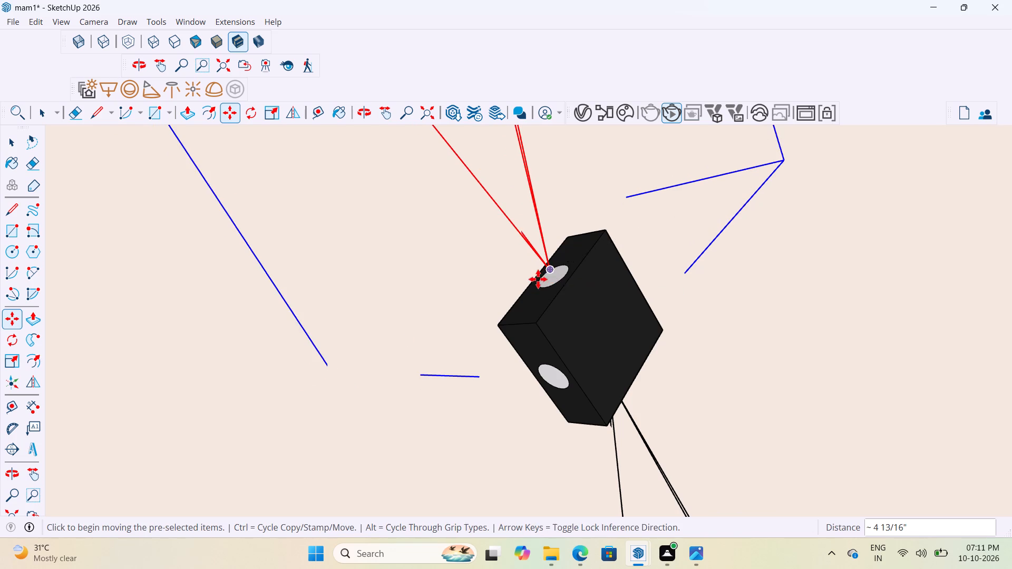
Examine how the two spot lights sit on the fixture from the front of the house.
scroll(538, 279, "down", 20)
scroll(538, 279, "down", 18)
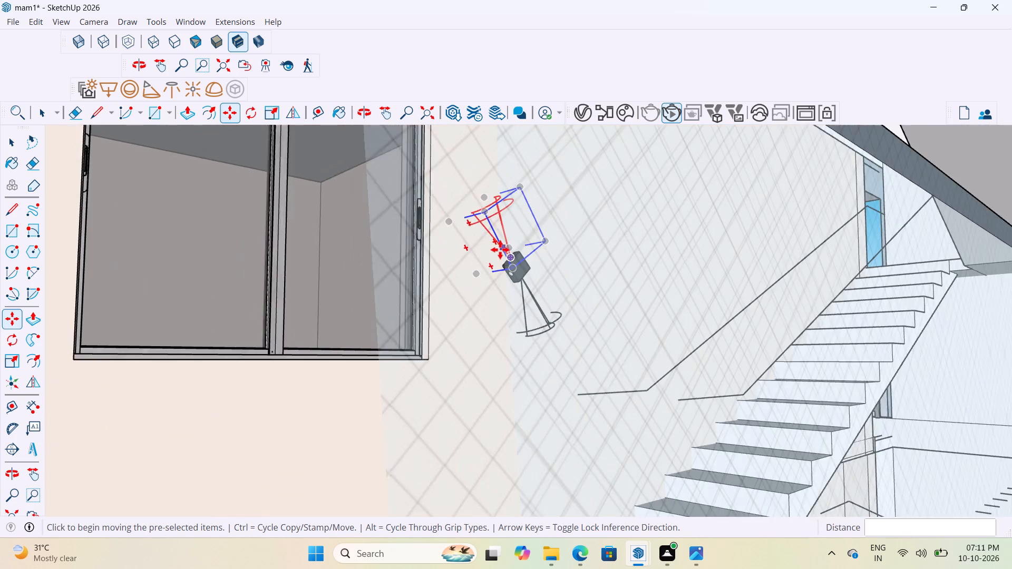
scroll(500, 250, "down", 3)
middle_click_drag(529, 247, 347, 261)
scroll(414, 249, "down", 16)
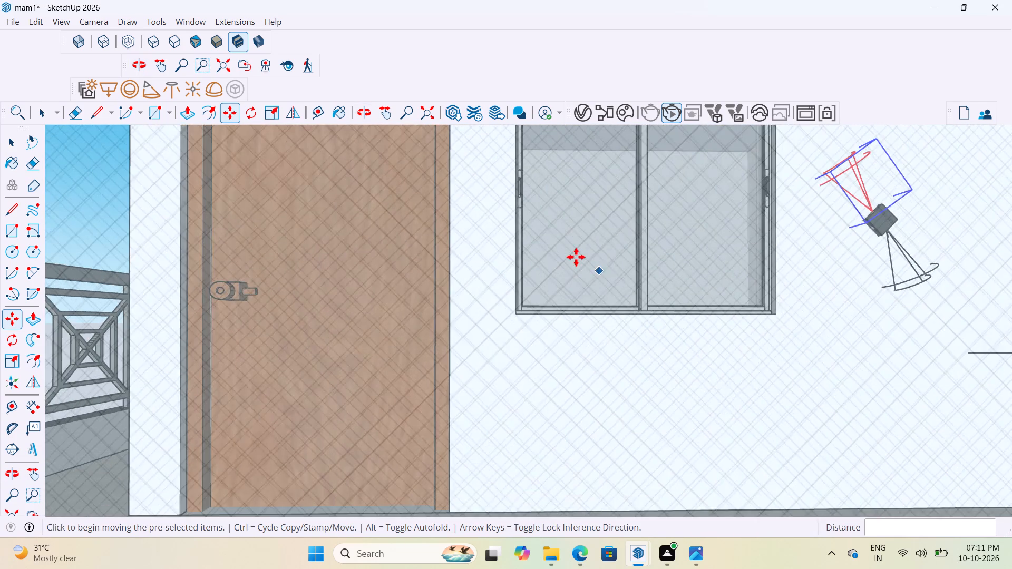
scroll(576, 257, "down", 20)
scroll(576, 257, "down", 7)
key("space")
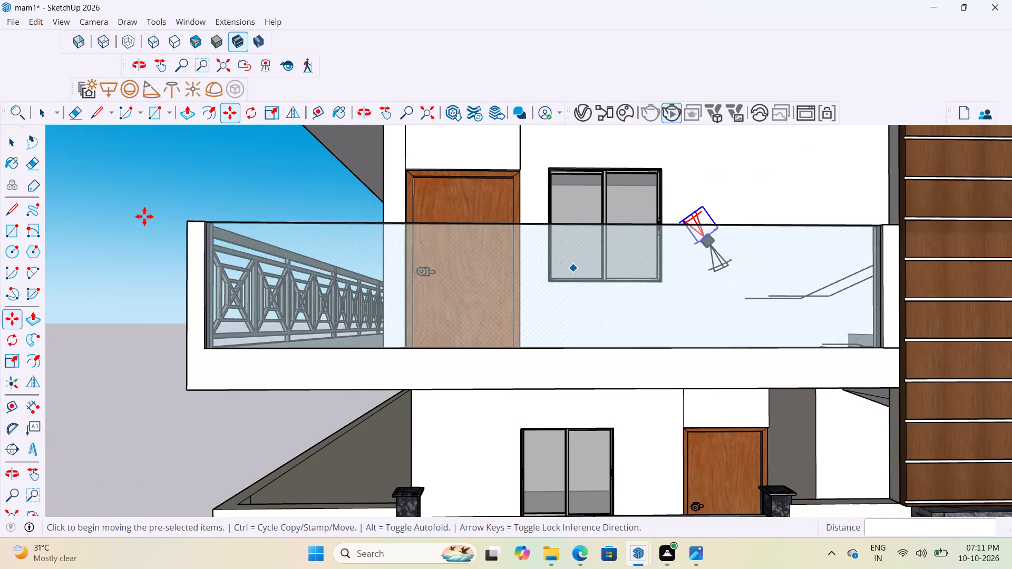
left_click(144, 217)
key("space")
key("space")
left_click(164, 180)
Move the upper spot light's apex about 1" to sit closer on the lens of the fixture's upper window-side face.
scroll(804, 198, "up", 7)
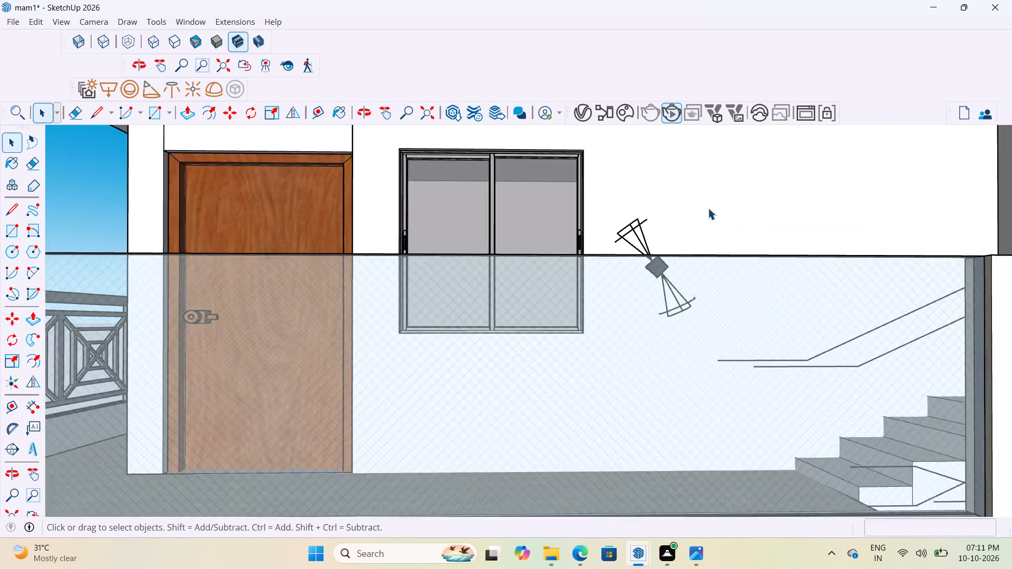
scroll(708, 208, "up", 2)
middle_click_drag(721, 224, 774, 308)
scroll(630, 280, "up", 10)
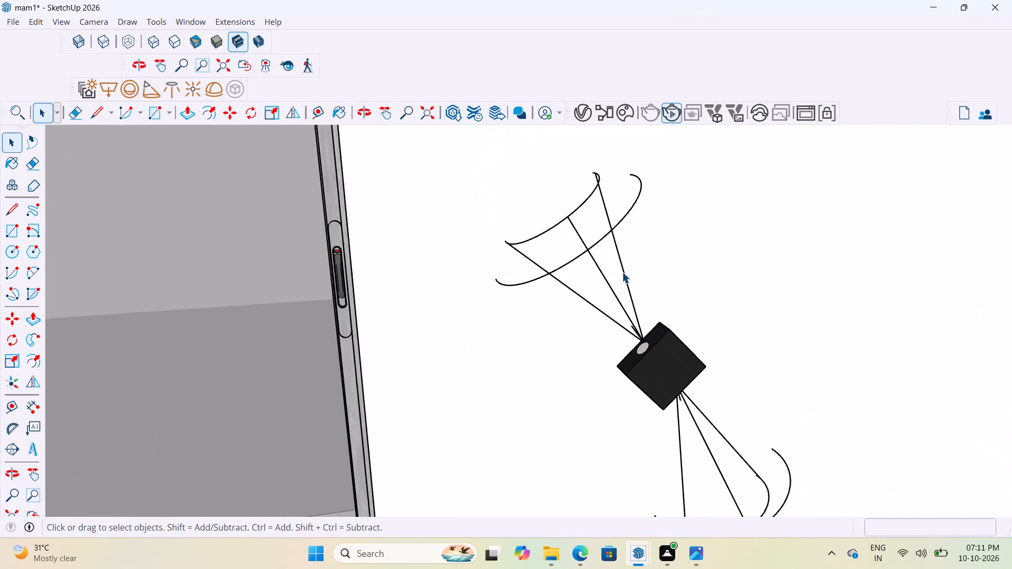
middle_click_drag(628, 273, 698, 288)
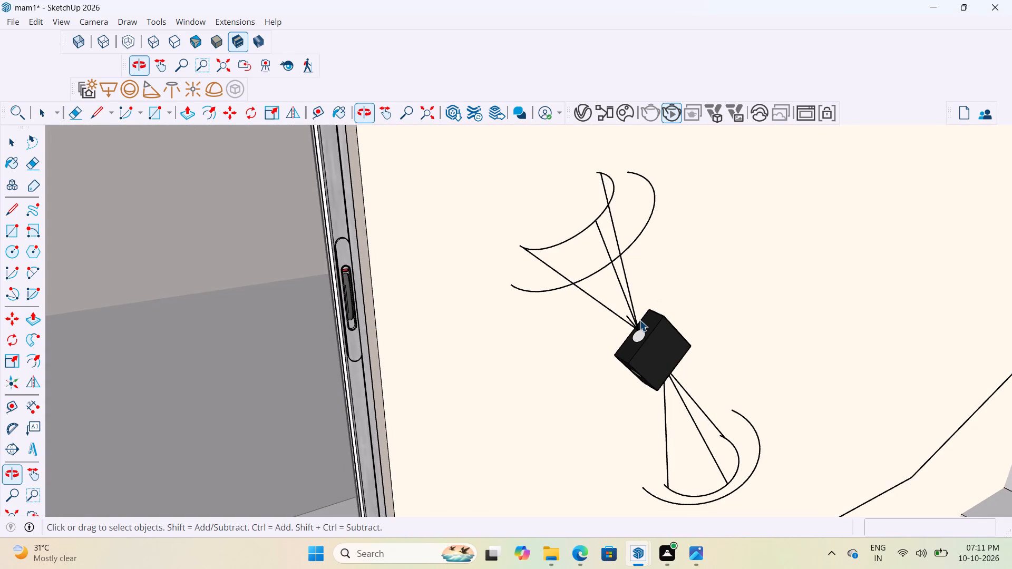
left_click(638, 320)
left_click(629, 313)
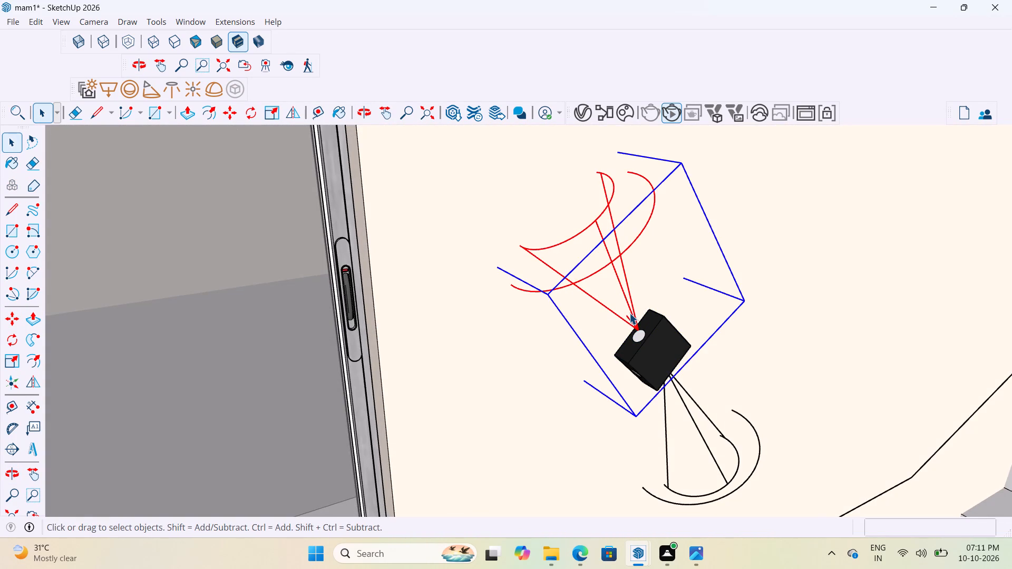
key("m")
scroll(649, 339, "up", 8)
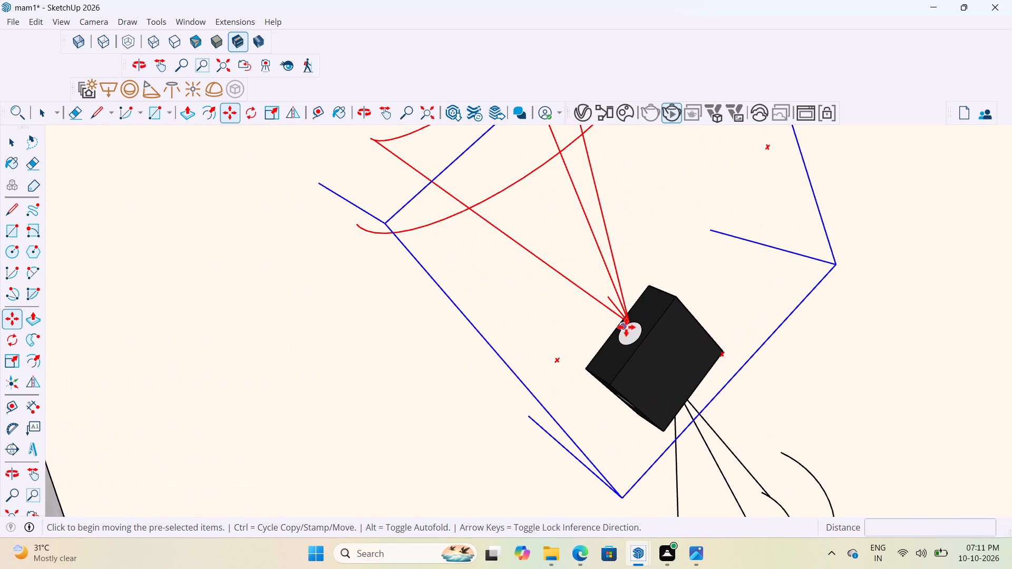
left_click(626, 321)
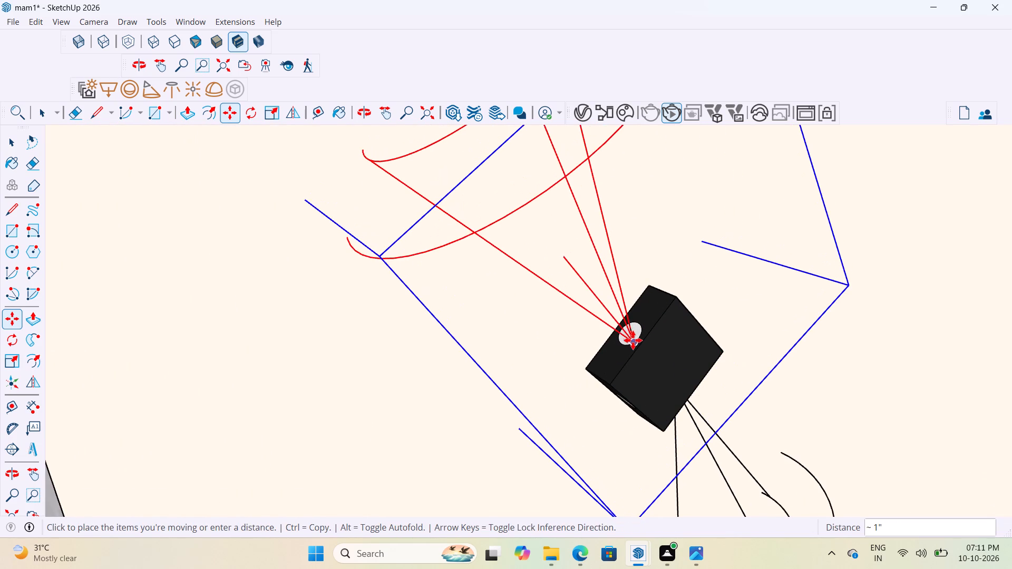
left_click(632, 337)
scroll(581, 350, "down", 10)
scroll(500, 271, "down", 2)
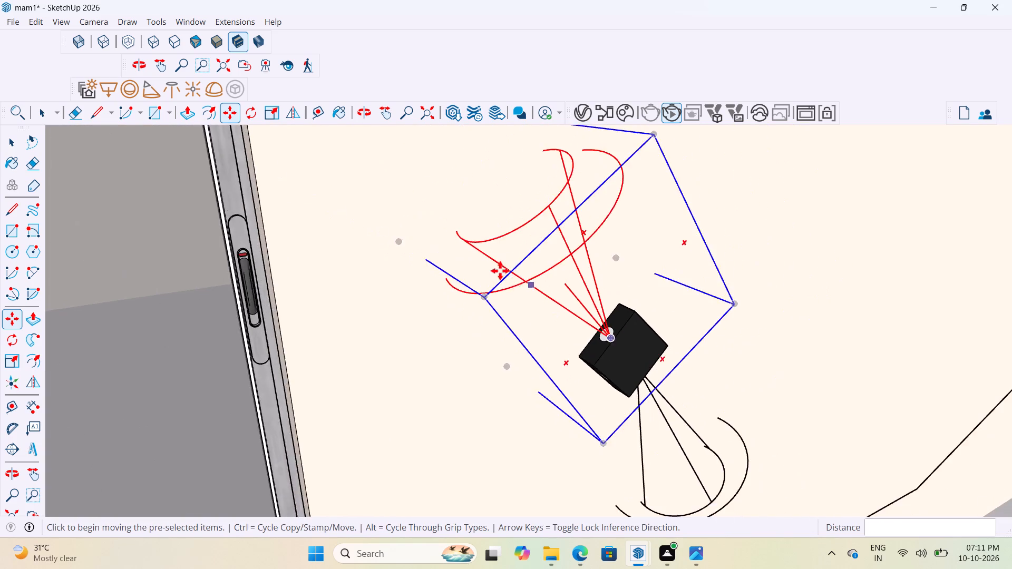
Select both the lower and upper spot lights on the wall fixture beside the sliding window.
scroll(500, 271, "down", 20)
scroll(500, 271, "down", 20)
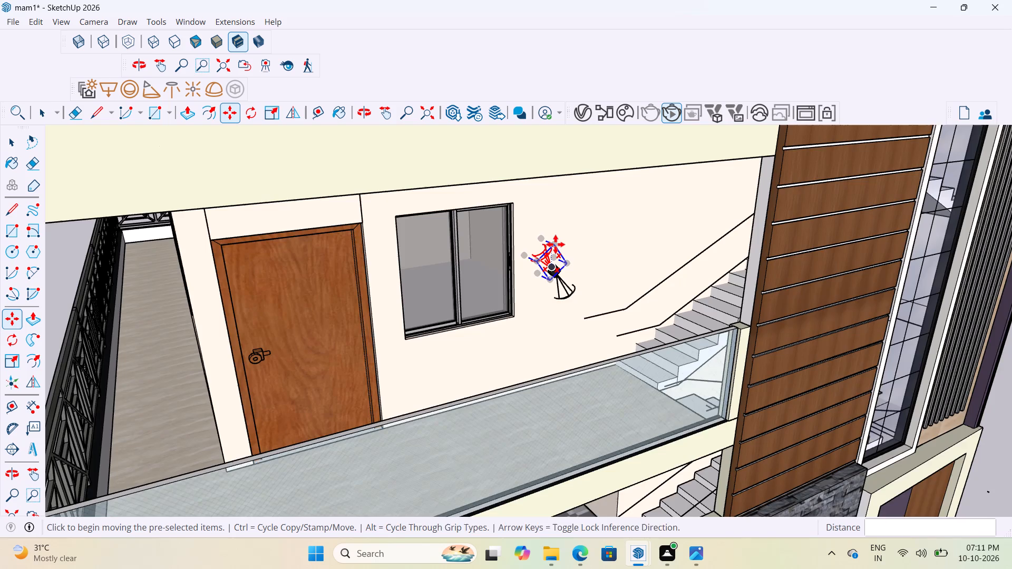
scroll(557, 244, "down", 14)
scroll(566, 278, "up", 8)
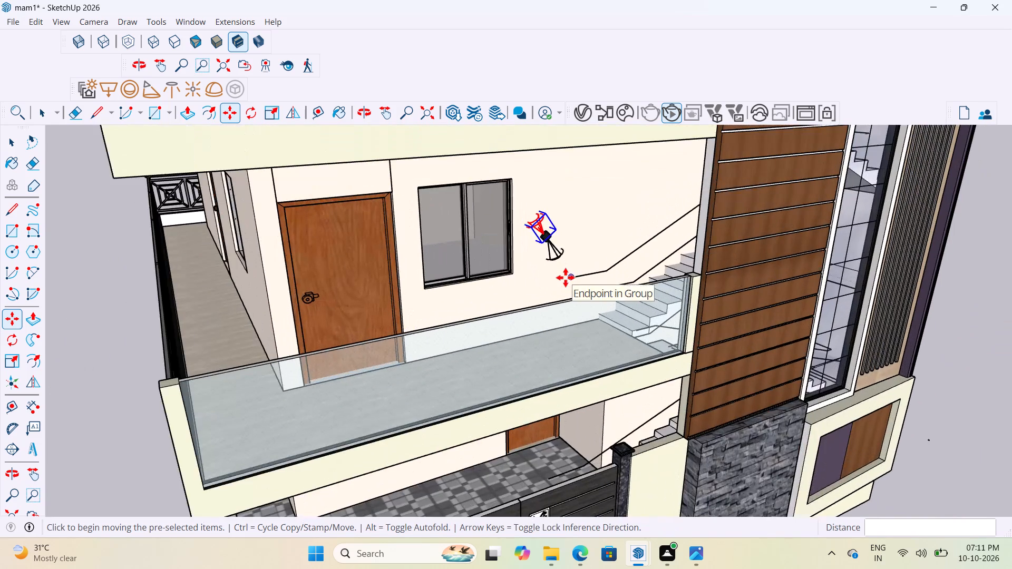
key("space")
scroll(566, 278, "down", 11)
left_click(189, 359)
scroll(590, 254, "up", 7)
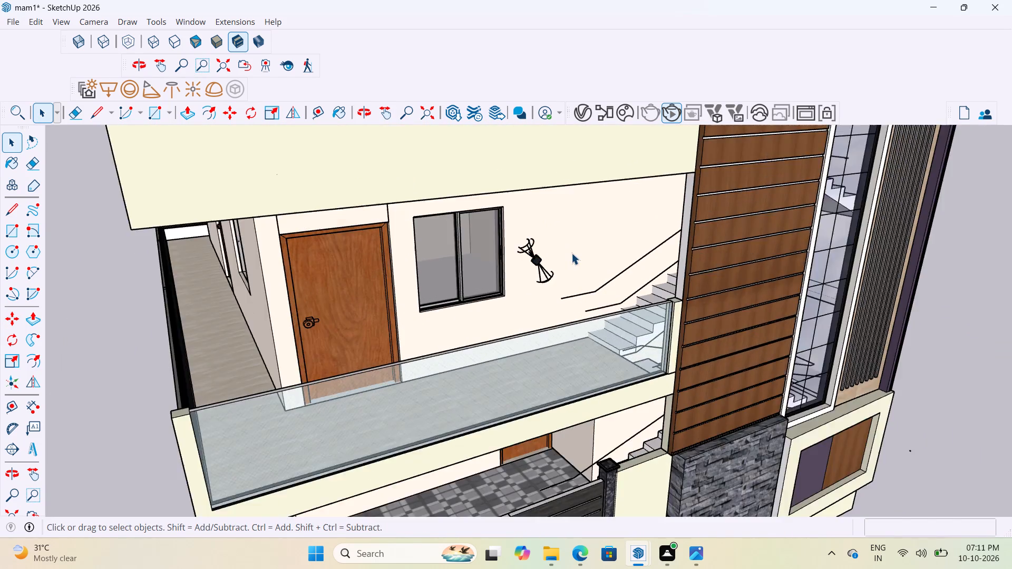
scroll(571, 253, "up", 3)
left_click(529, 289)
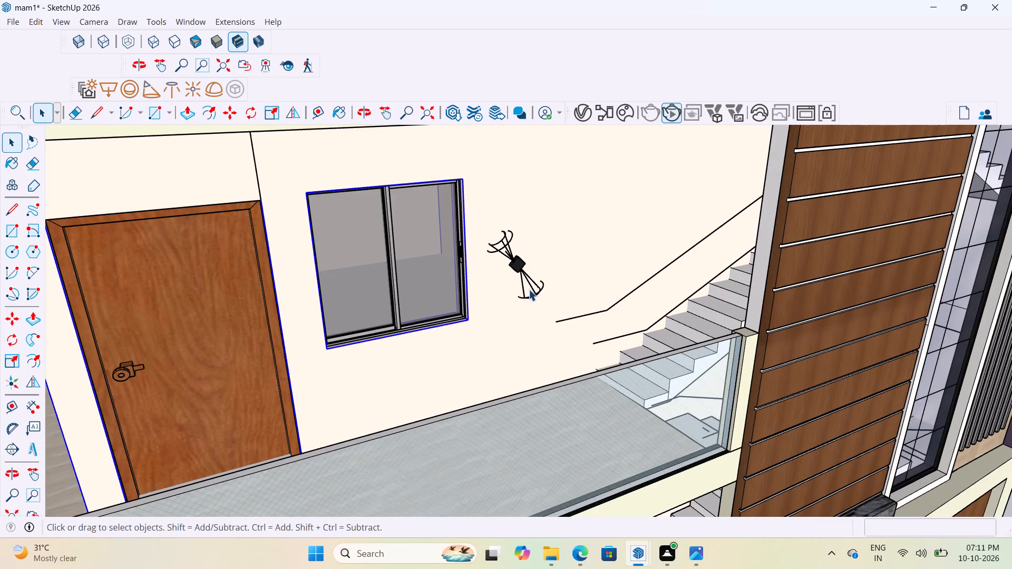
scroll(523, 283, "up", 2)
left_click(536, 287)
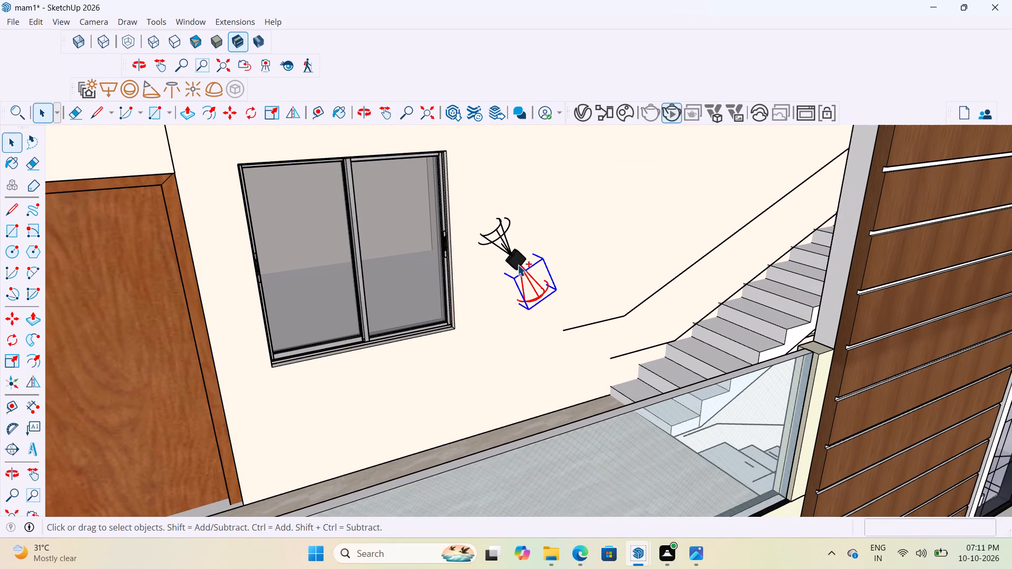
left_click(503, 246, "ctrl")
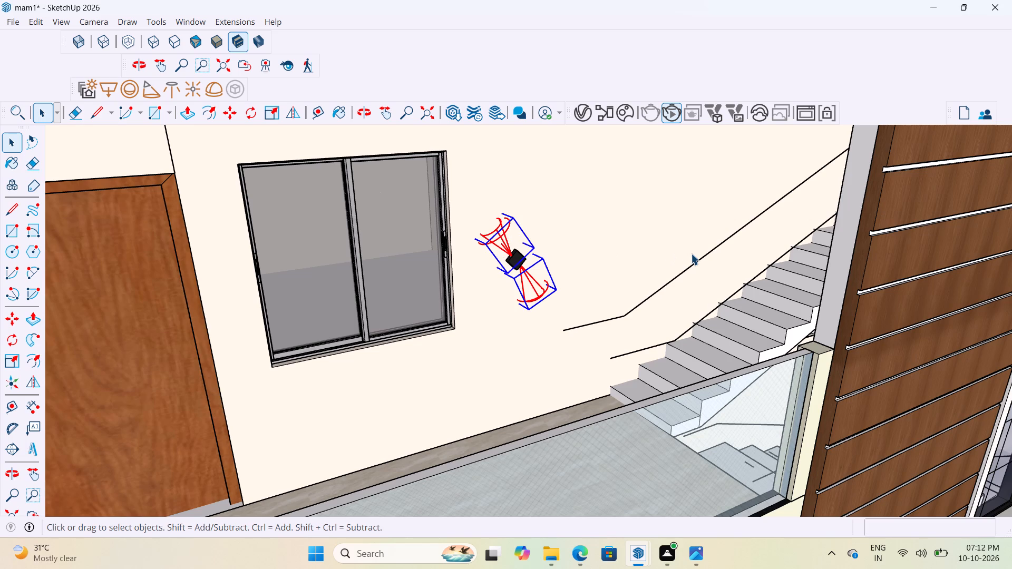
Bring up the V-Ray Asset Editor and raise the intensity of Spot Light to 1091.9.
left_click(579, 106)
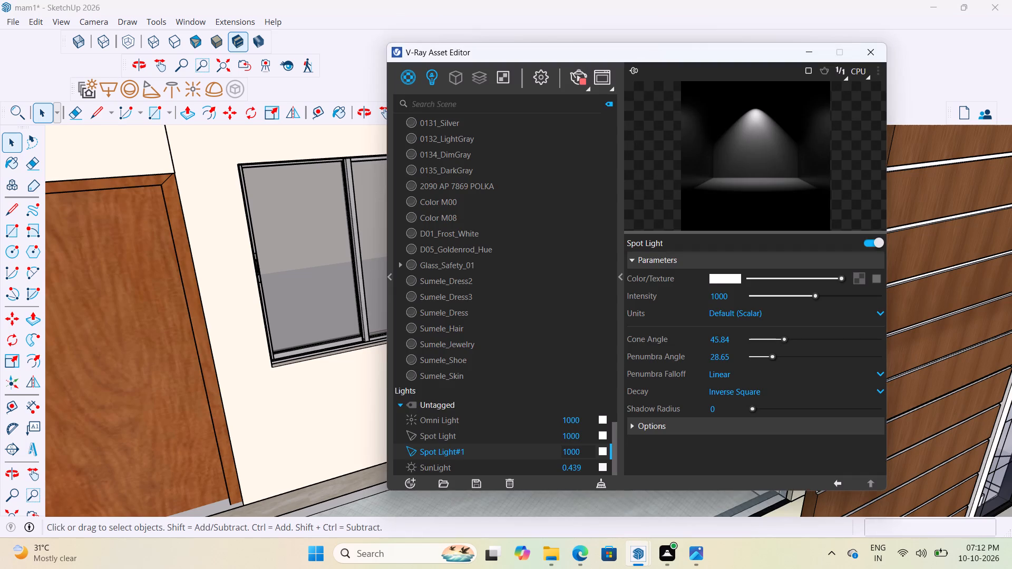
scroll(477, 361, "down", 1)
left_click(454, 434)
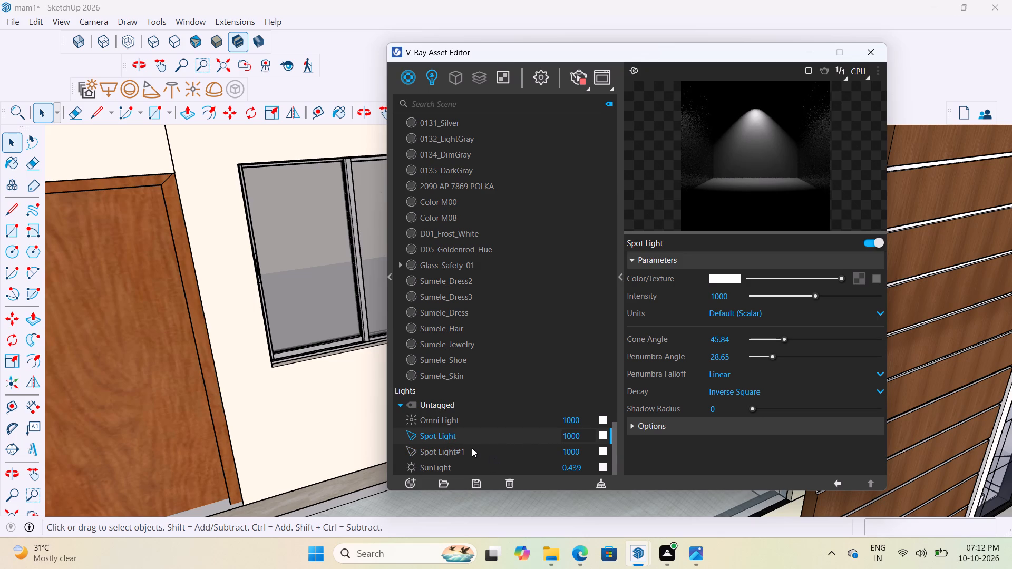
left_click(469, 454)
right_click(468, 454)
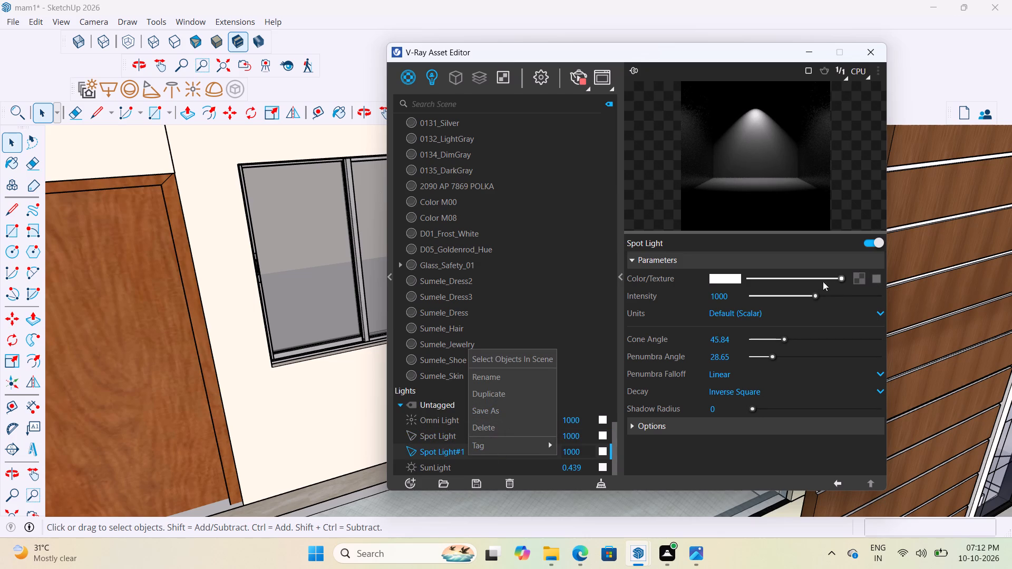
left_click(451, 436)
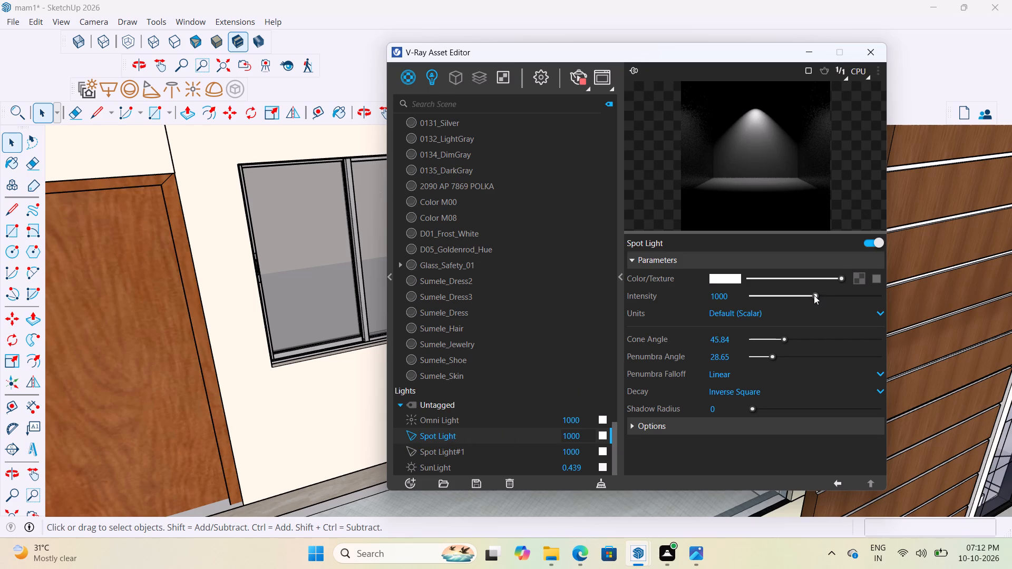
left_click_drag(814, 295, 821, 295)
scroll(800, 345, "down", 1)
scroll(754, 359, "down", 3)
scroll(858, 284, "down", 3)
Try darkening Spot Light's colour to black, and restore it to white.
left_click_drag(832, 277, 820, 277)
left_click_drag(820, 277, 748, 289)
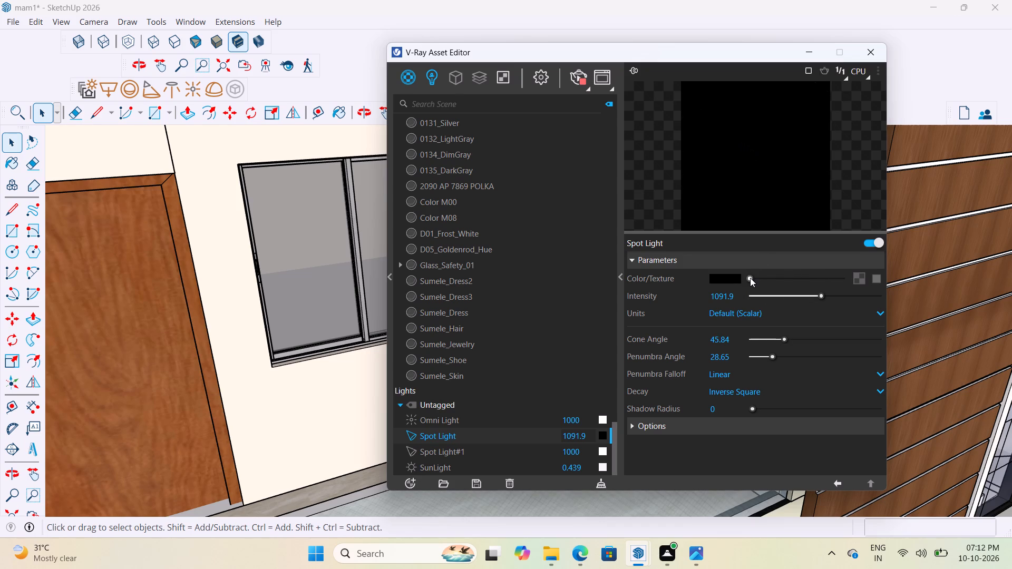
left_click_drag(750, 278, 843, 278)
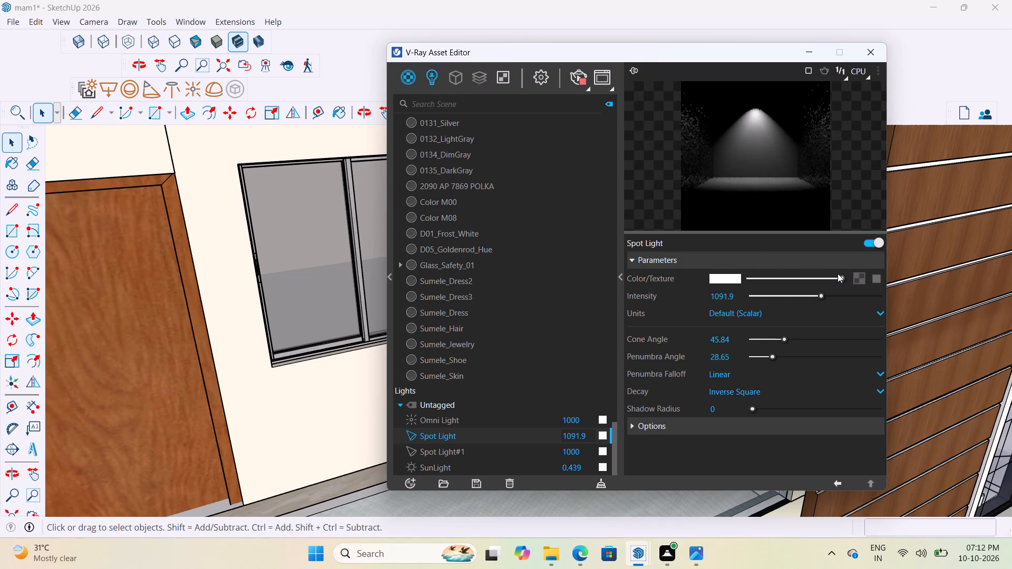
Raise the intensity of Spot Light to 1133.6.
left_click_drag(818, 299, 823, 298)
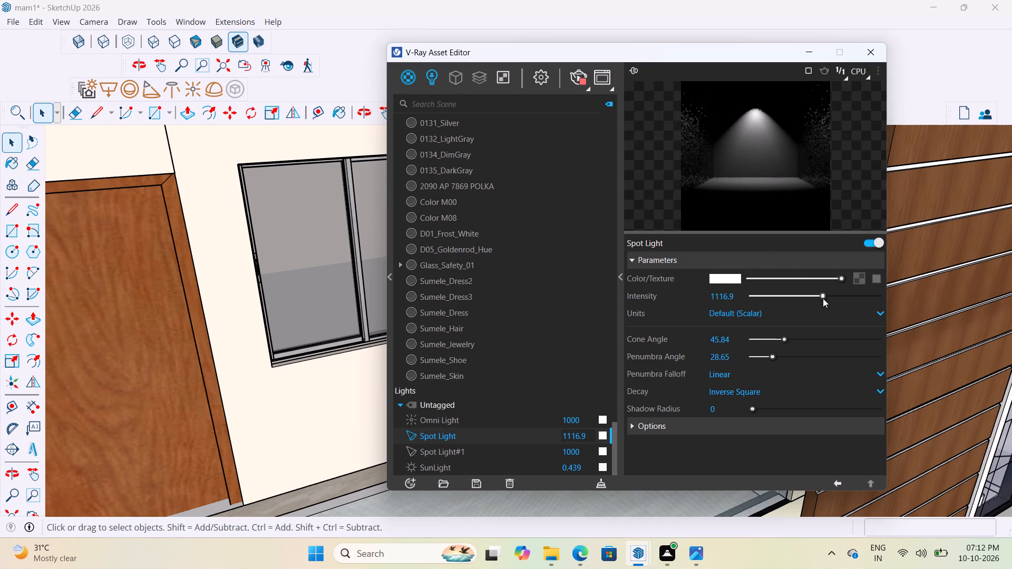
left_click(824, 297)
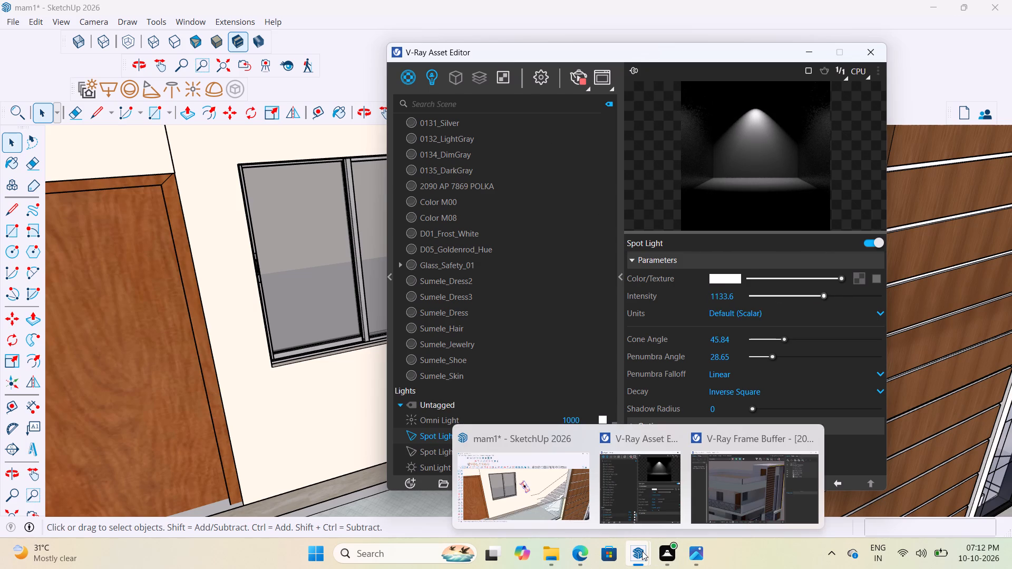
Examine the fixture's light glow up close in the V-Ray Frame Buffer's interactive render.
left_click(745, 479)
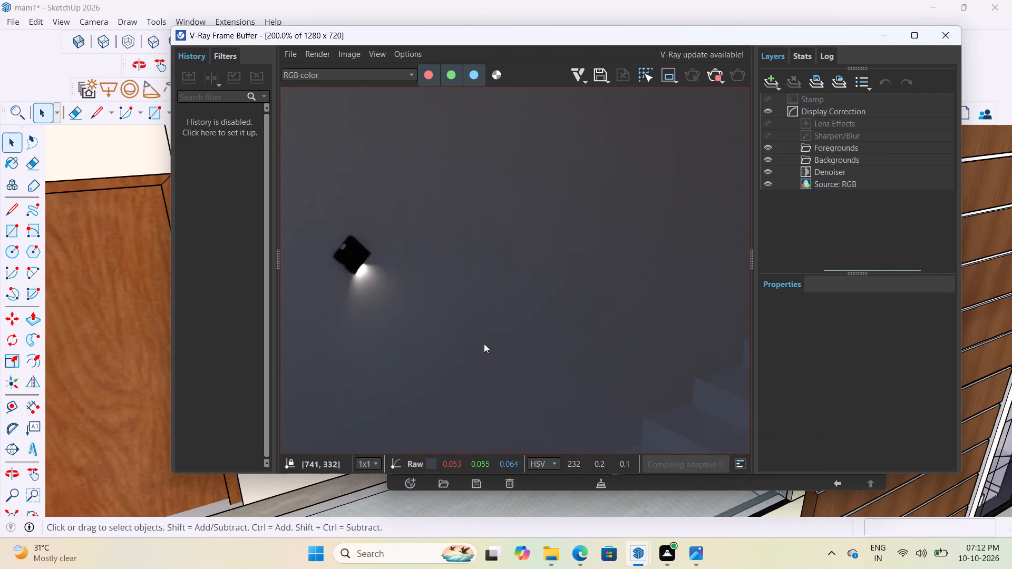
scroll(343, 280, "up", 3)
scroll(466, 309, "down", 2)
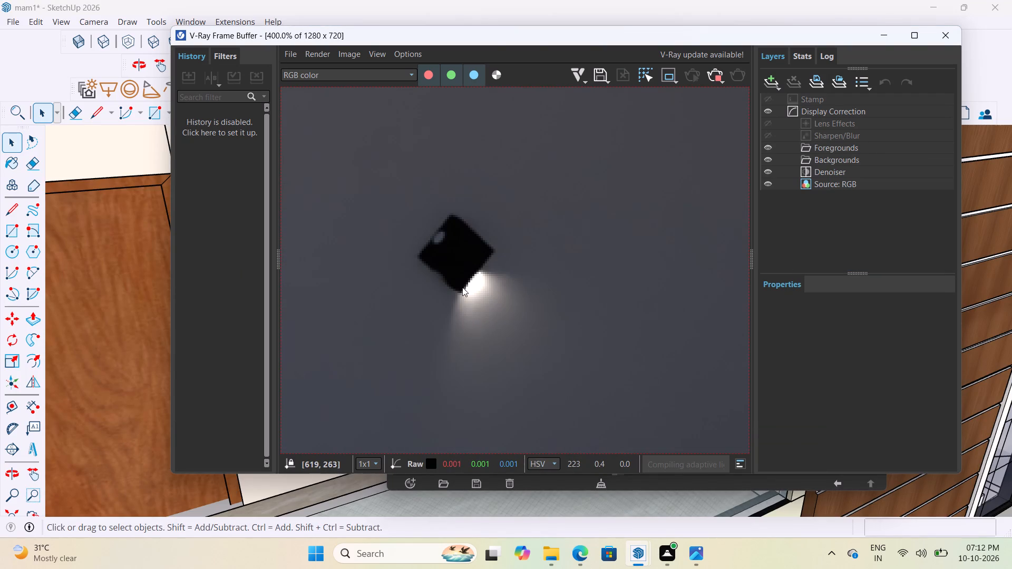
scroll(462, 287, "down", 2)
scroll(456, 242, "up", 5)
scroll(469, 240, "down", 3)
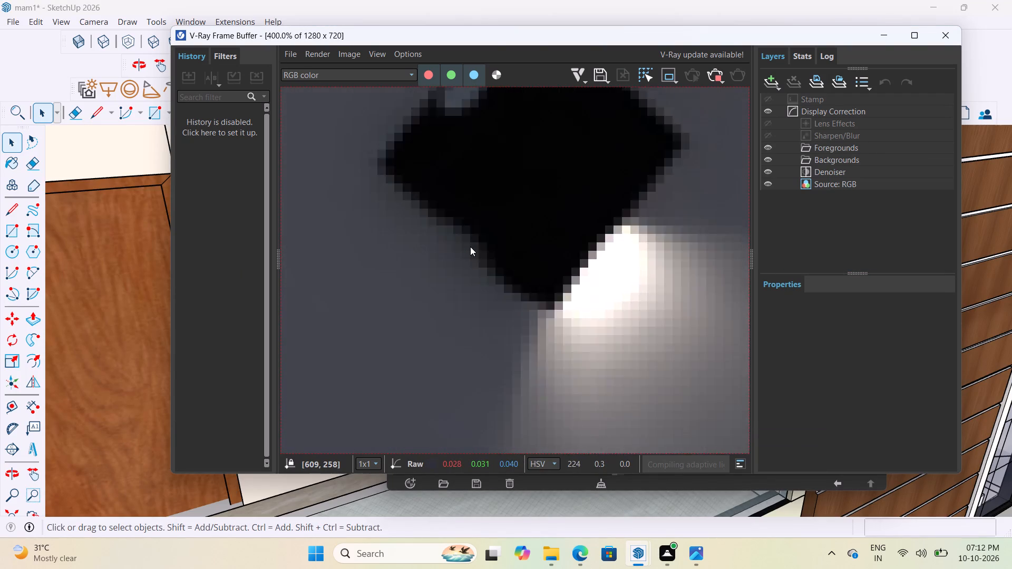
left_click(898, 36)
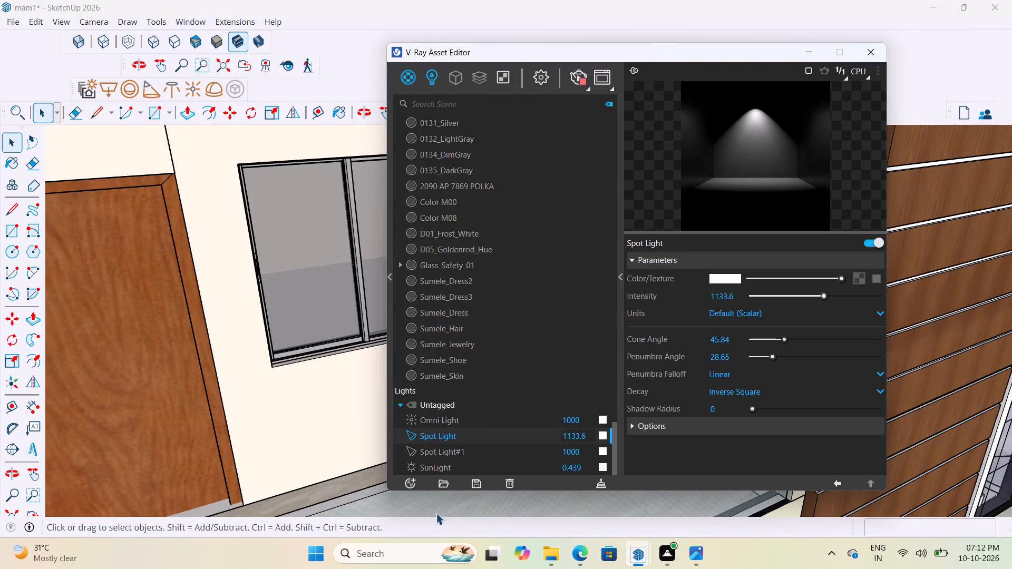
Set the intensity of Spot Light#1 to 1133.6 in the V-Ray Asset Editor's light list.
left_click(461, 452)
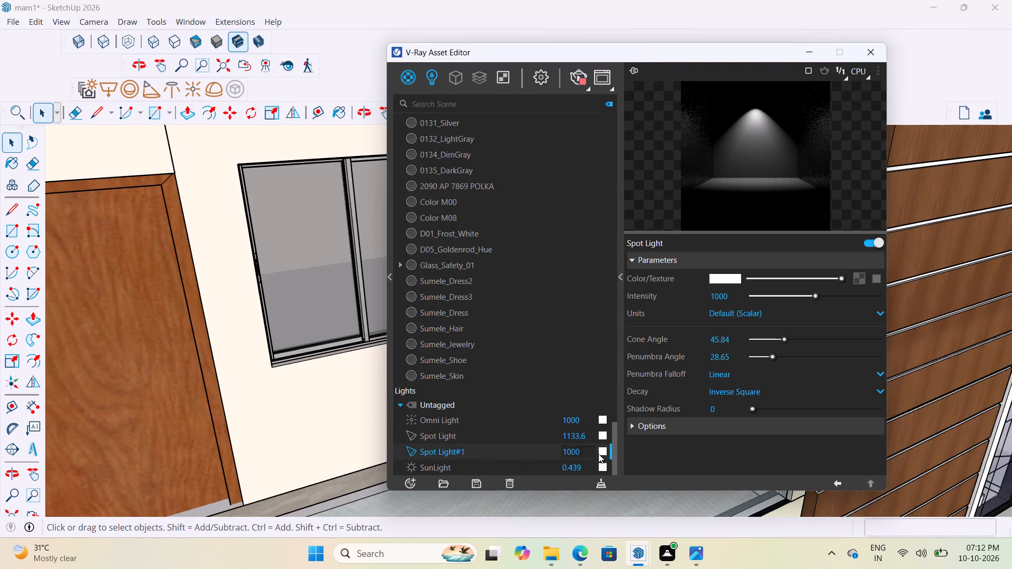
left_click(590, 453)
key("BackSpace")
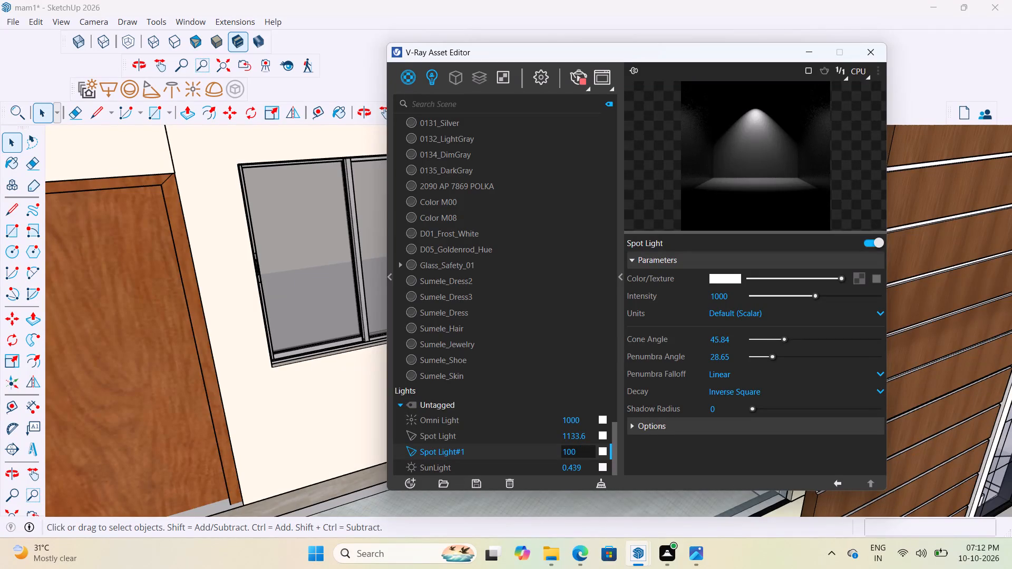
key("BackSpace")
key("BackSpace")
key("BackSpace")
type("11")
type("33.6")
left_click(805, 52)
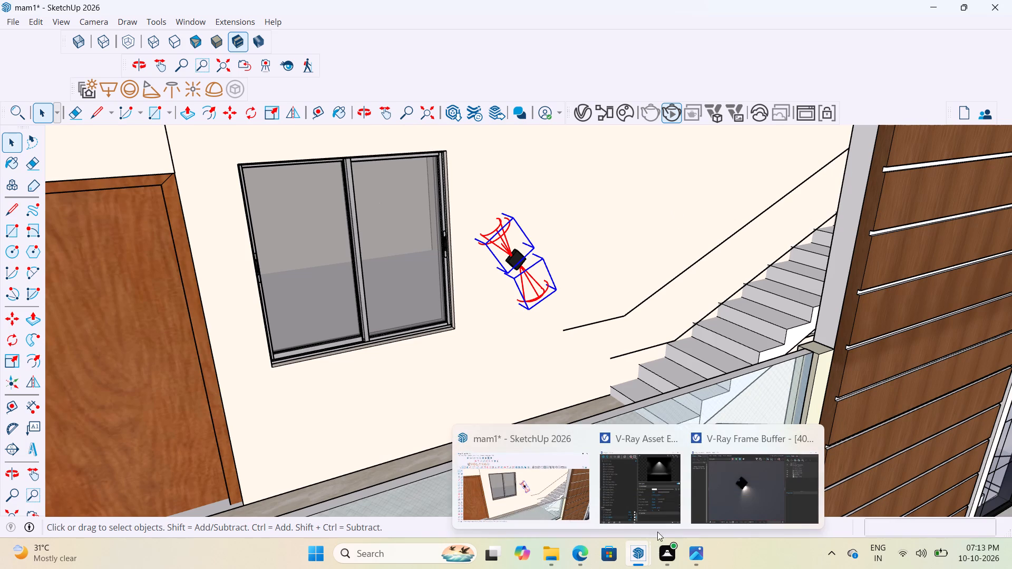
Inspect the upper and lower faces of the fixture in the V-Ray Frame Buffer, both close up and in the whole view.
left_click(655, 496)
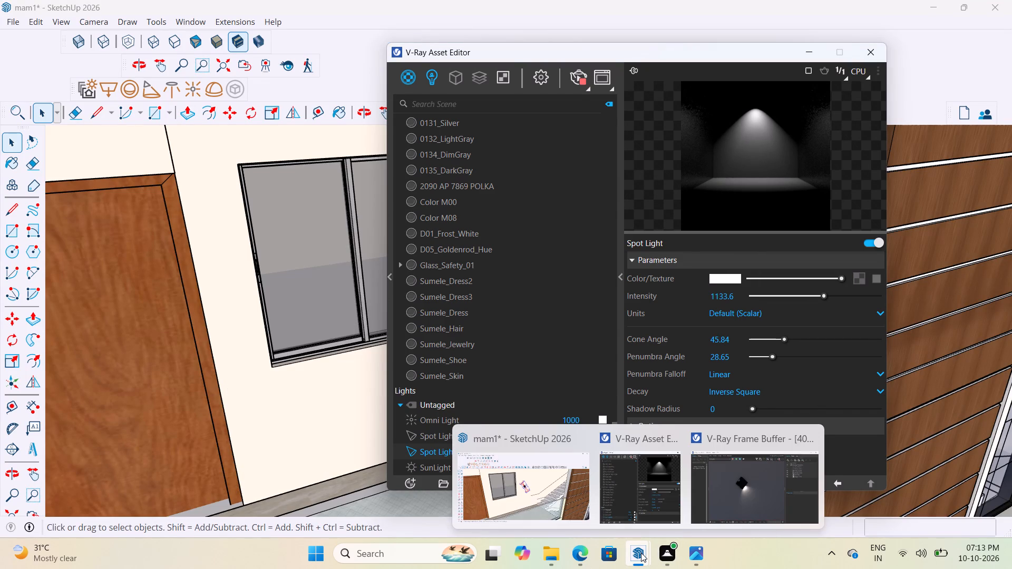
left_click(714, 514)
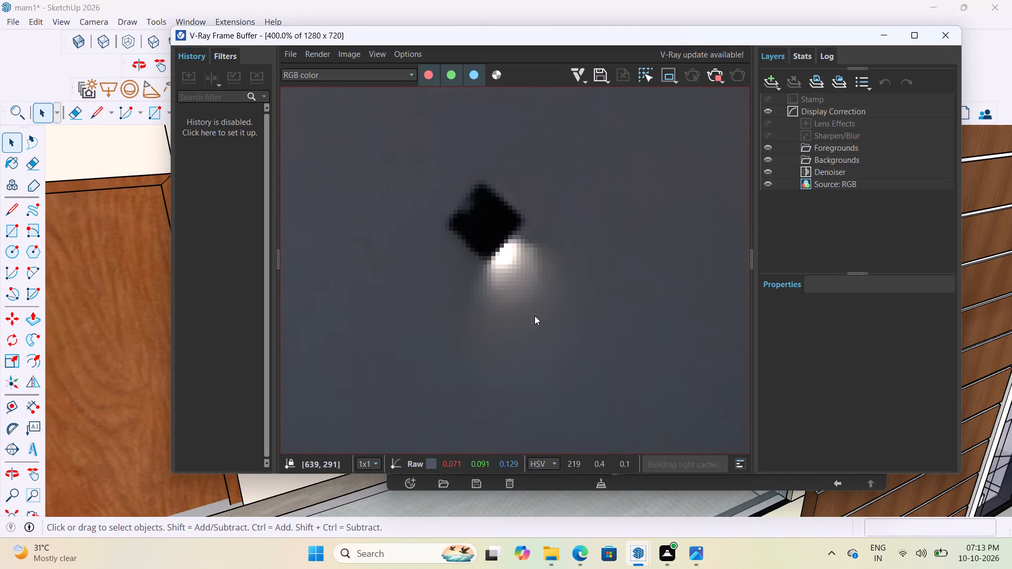
scroll(463, 210, "up", 1)
scroll(463, 210, "down", 4)
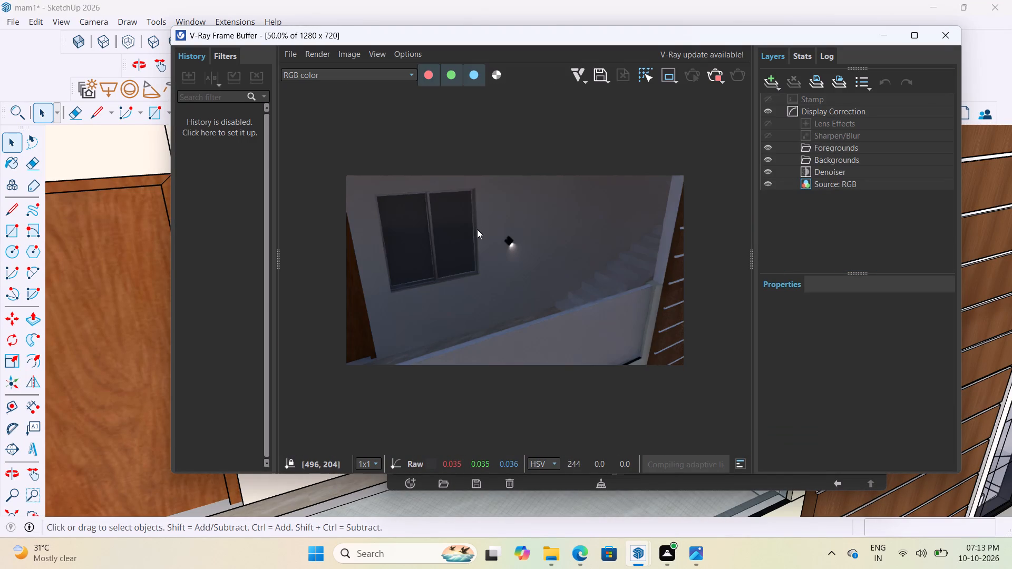
scroll(506, 238, "up", 4)
scroll(506, 238, "down", 4)
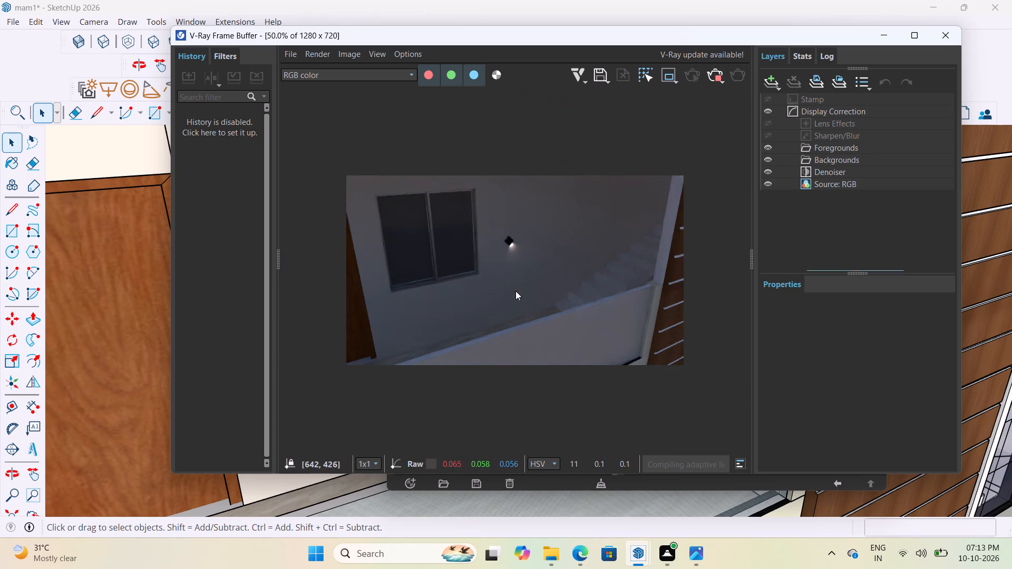
scroll(512, 227, "up", 4)
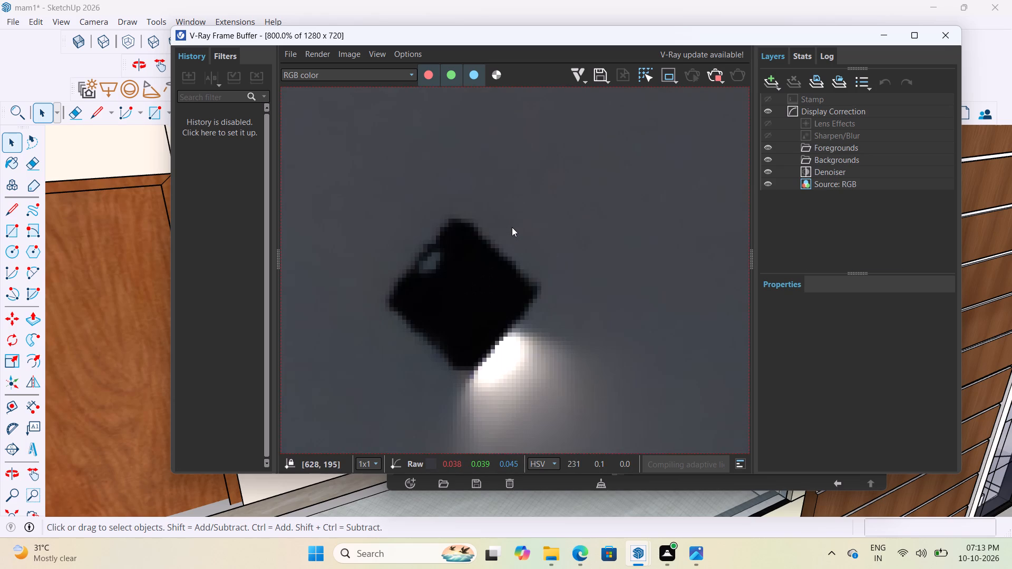
scroll(512, 227, "down", 4)
left_click(887, 37)
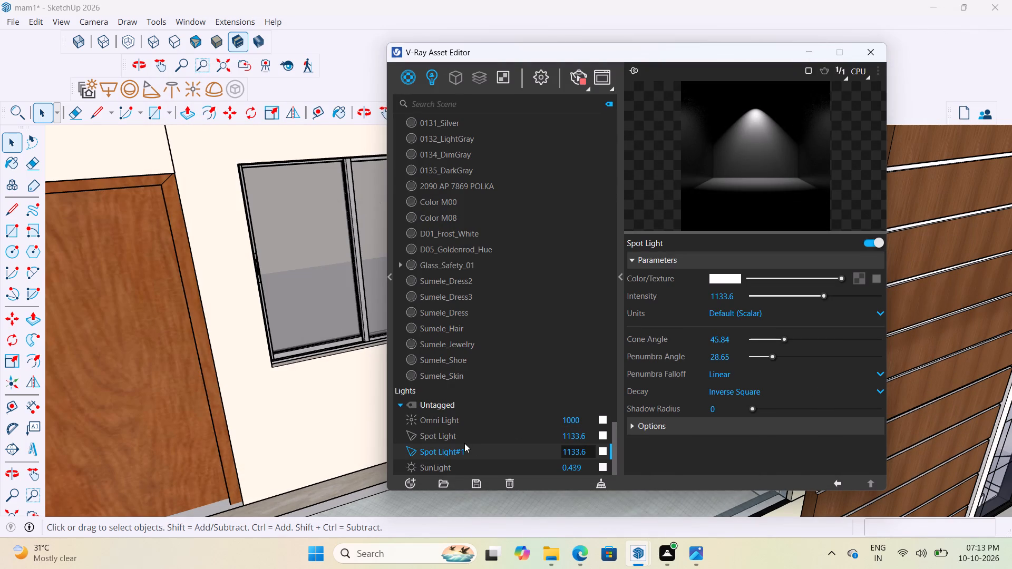
Commit the 1133.6 intensity for Spot Light#1 and minimise the V-Ray Asset Editor.
key("Return")
left_click(783, 172)
left_click(808, 46)
scroll(511, 264, "up", 3)
scroll(511, 264, "down", 3)
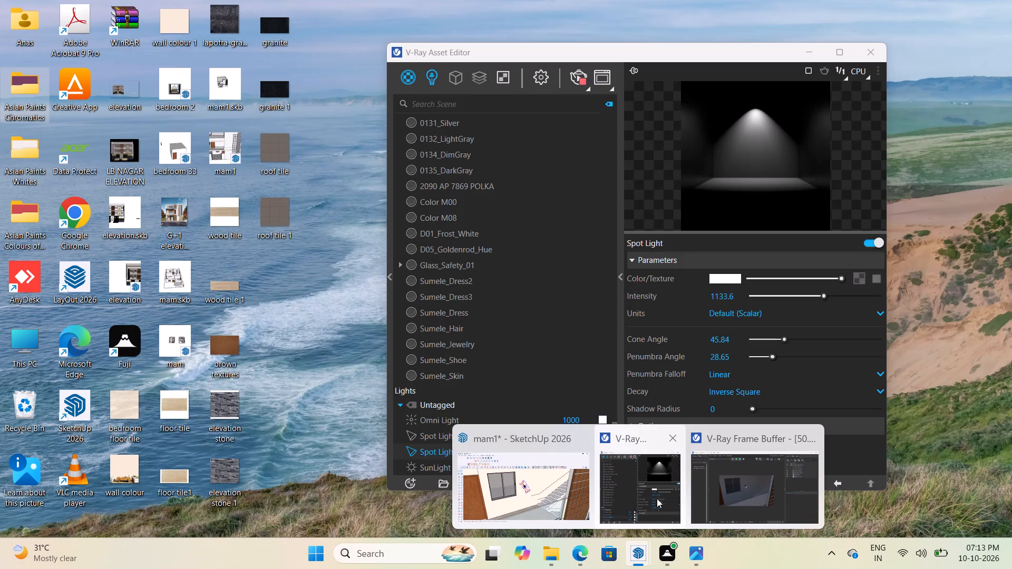
Check the fixture in the V-Ray Frame Buffer's interactive render and in the SketchUp model view.
left_click(741, 494)
scroll(527, 241, "up", 5)
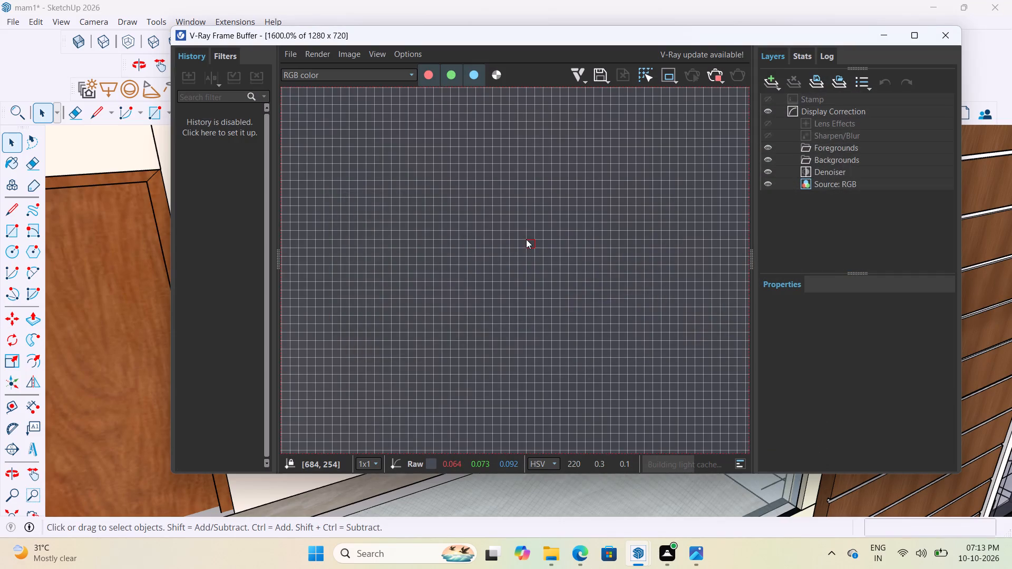
scroll(567, 335, "down", 7)
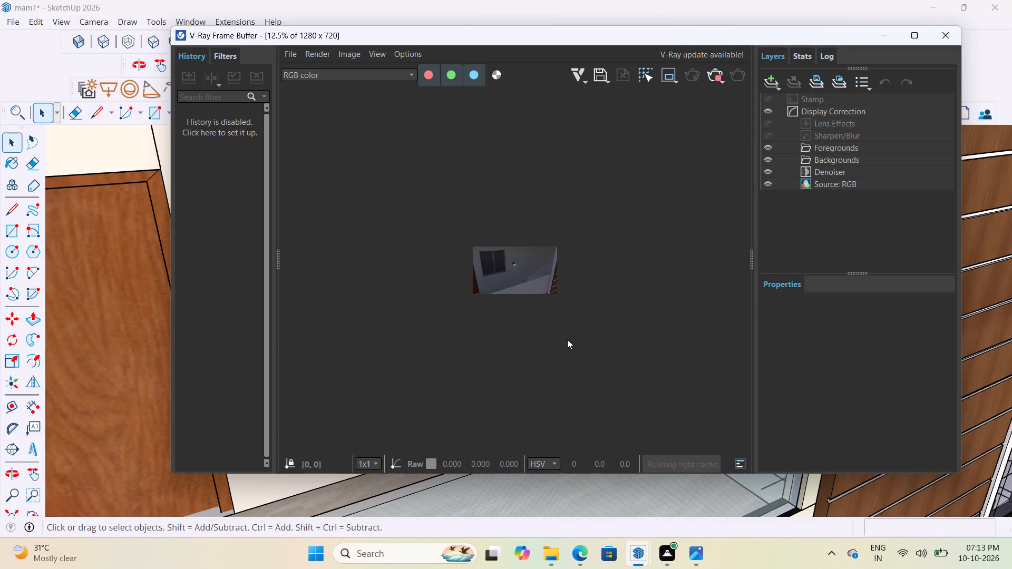
key("space")
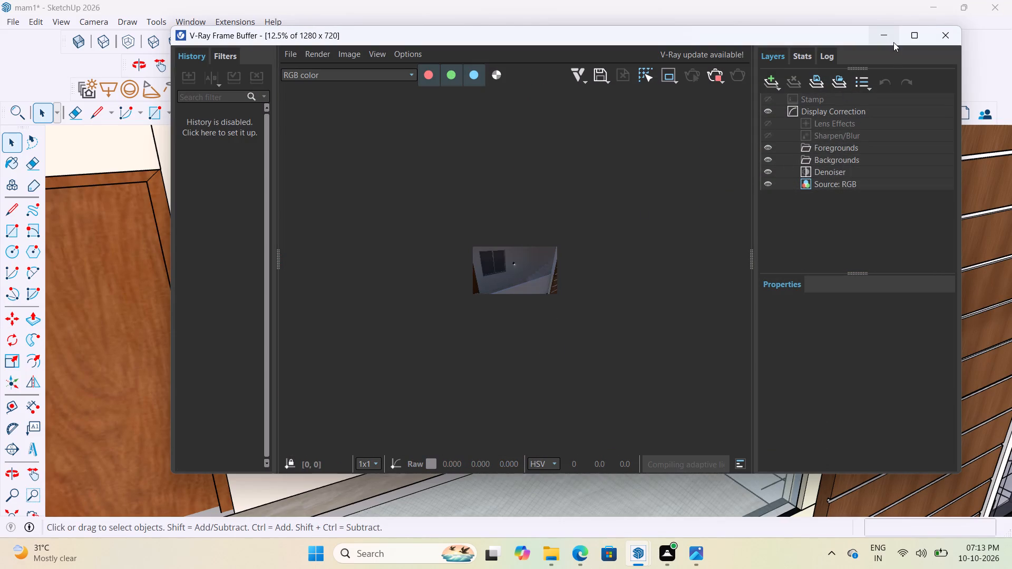
left_click(893, 42)
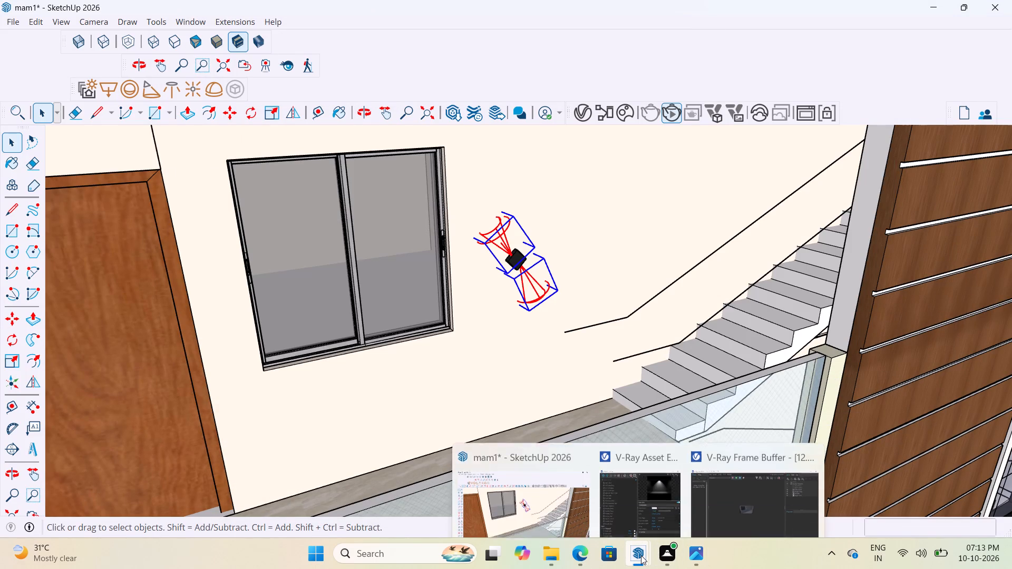
left_click(536, 503)
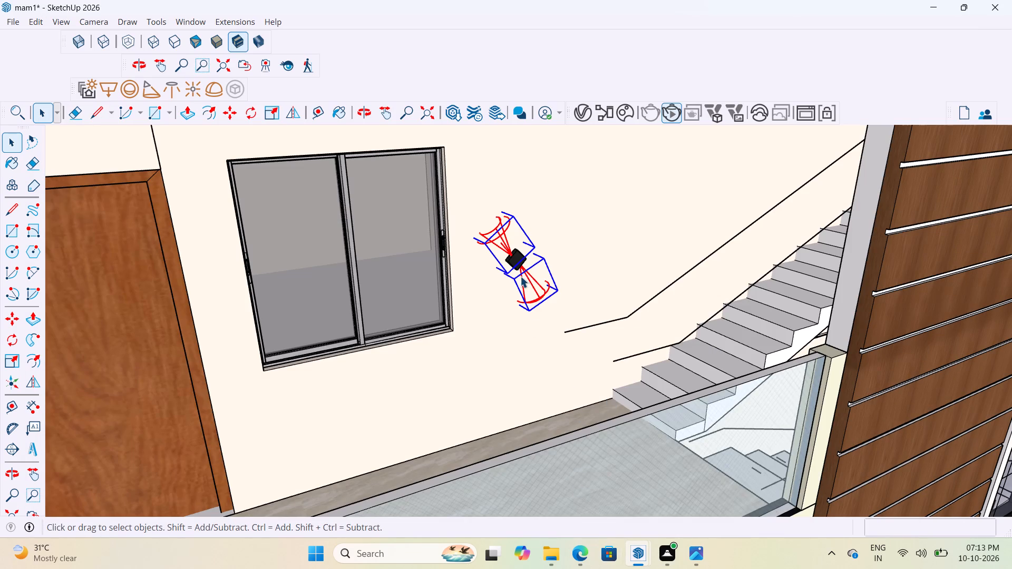
scroll(520, 274, "up", 8)
scroll(526, 272, "down", 3)
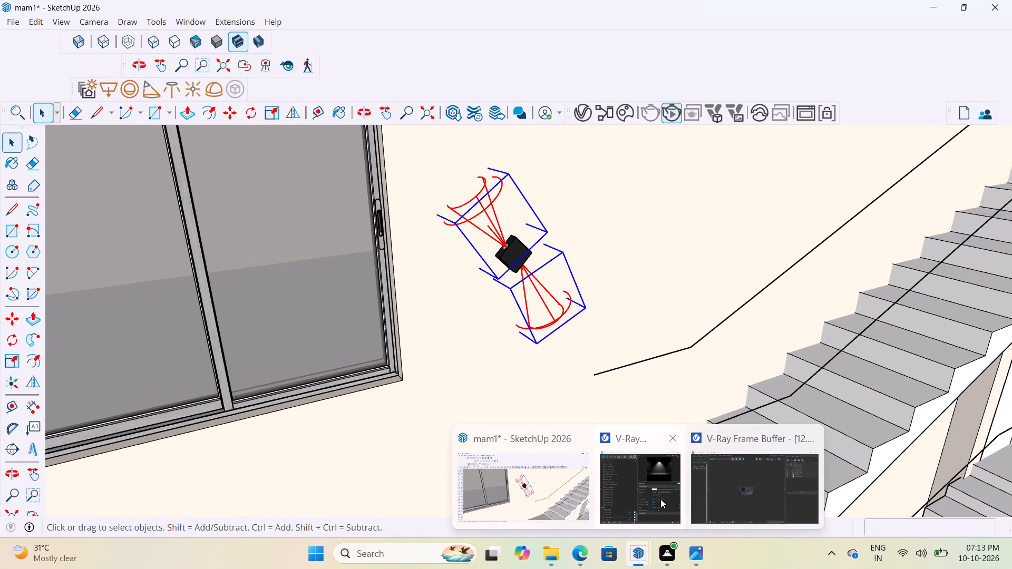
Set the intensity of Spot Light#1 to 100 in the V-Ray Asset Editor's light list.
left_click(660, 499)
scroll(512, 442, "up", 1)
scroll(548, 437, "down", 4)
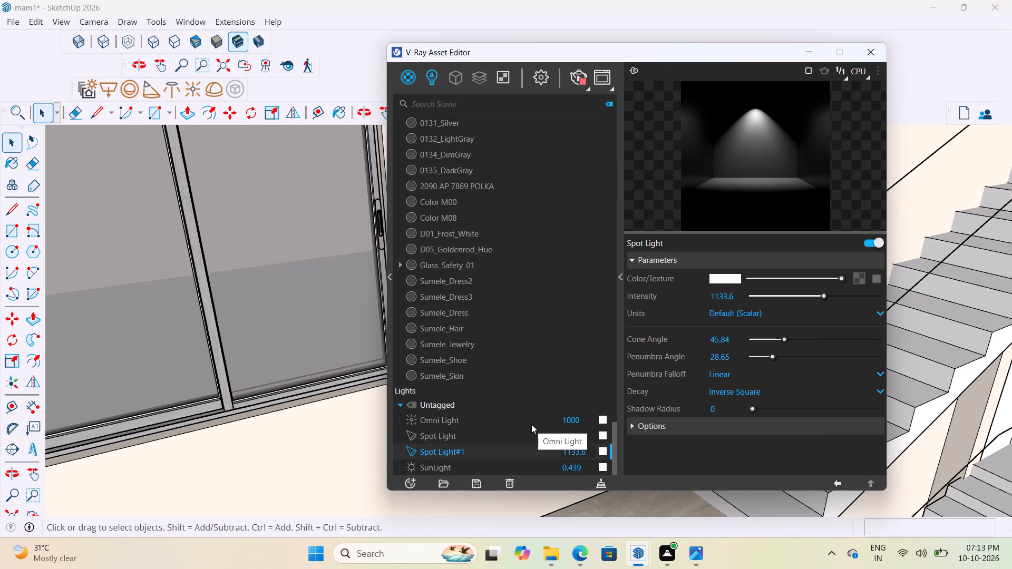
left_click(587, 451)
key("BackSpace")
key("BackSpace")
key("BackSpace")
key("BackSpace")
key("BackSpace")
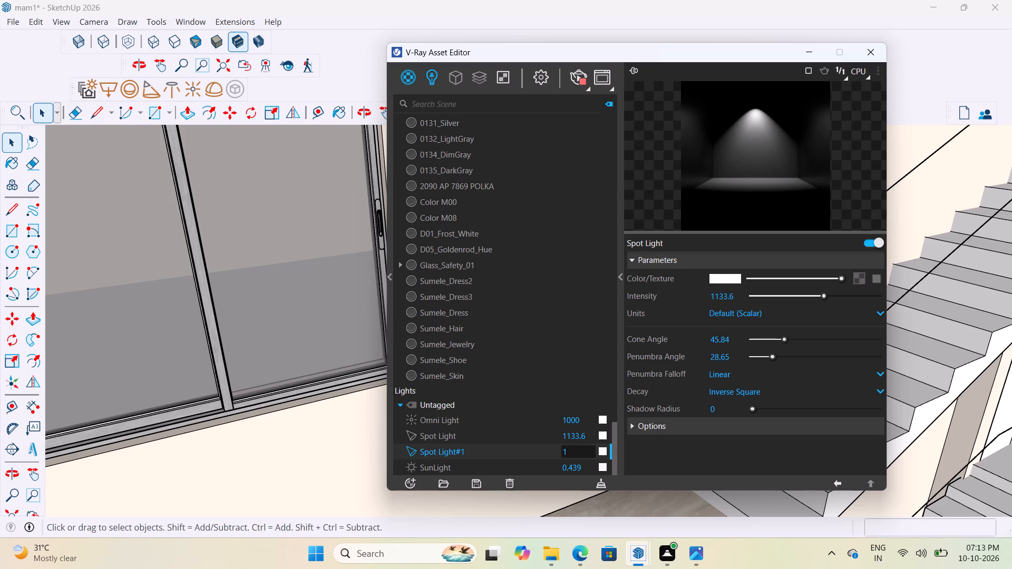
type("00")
Set the intensity of Spot Light to 100 in the V-Ray Asset Editor's light list.
left_click(586, 430)
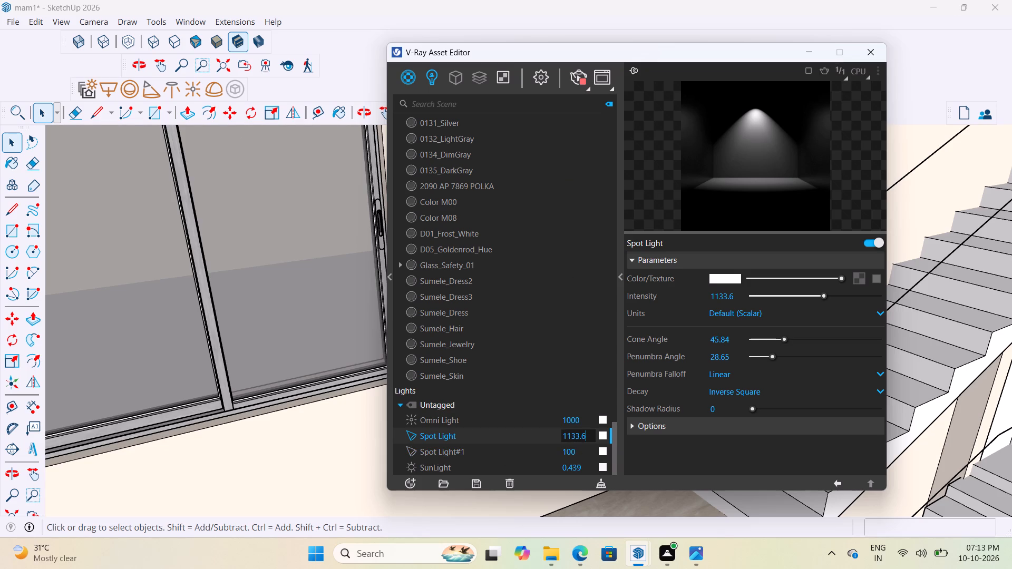
key("BackSpace")
key("BackSpace")
key("BackSpace")
key("BackSpace")
key("BackSpace")
type("00")
Restart the interactive render and examine the fixture's light glow close up and in the wider view, then minimise the Frame Buffer.
left_click(581, 82)
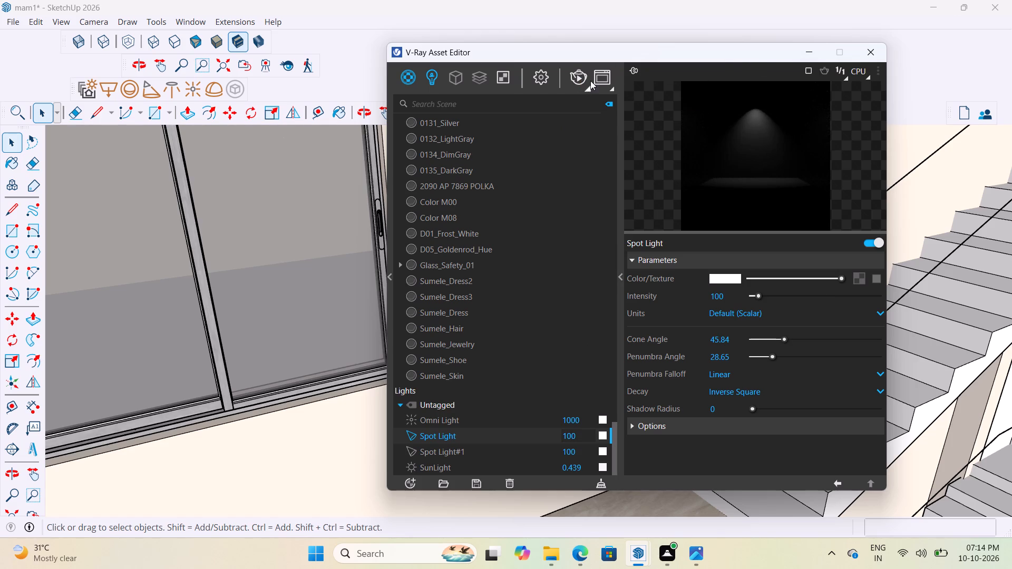
left_click(575, 73)
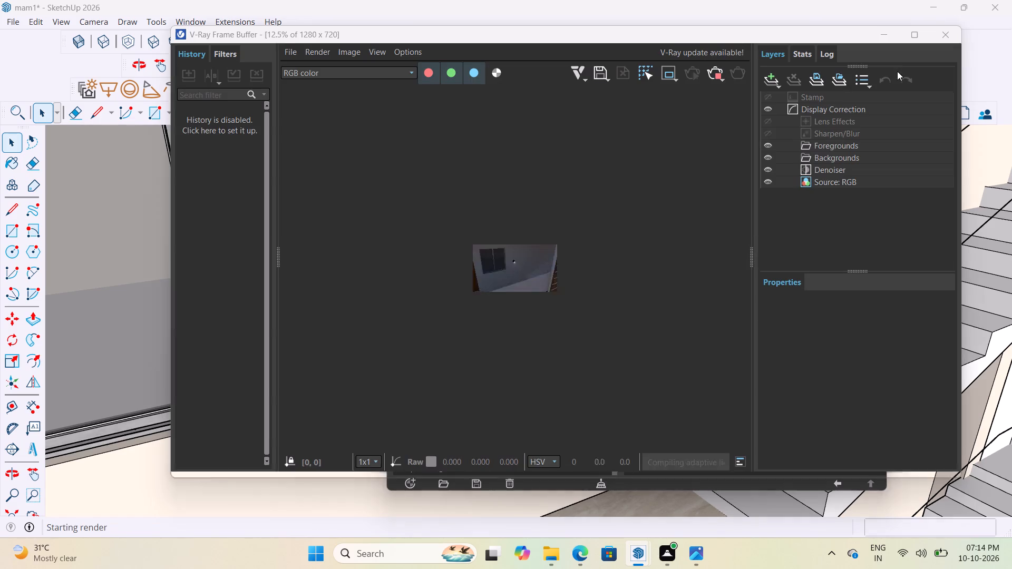
scroll(517, 272, "up", 2)
scroll(513, 225, "up", 2)
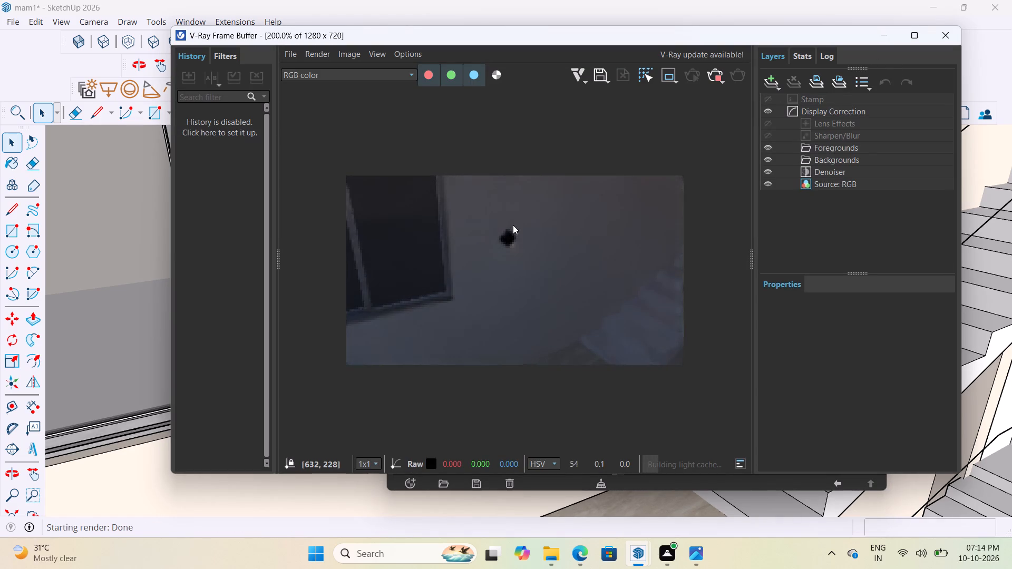
scroll(476, 203, "up", 4)
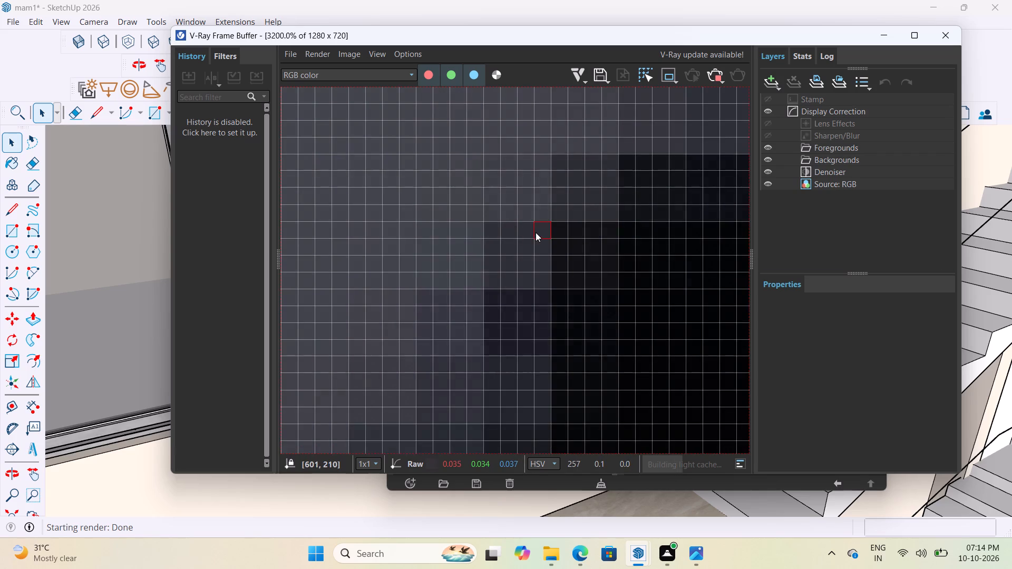
scroll(531, 237, "down", 8)
scroll(508, 255, "up", 2)
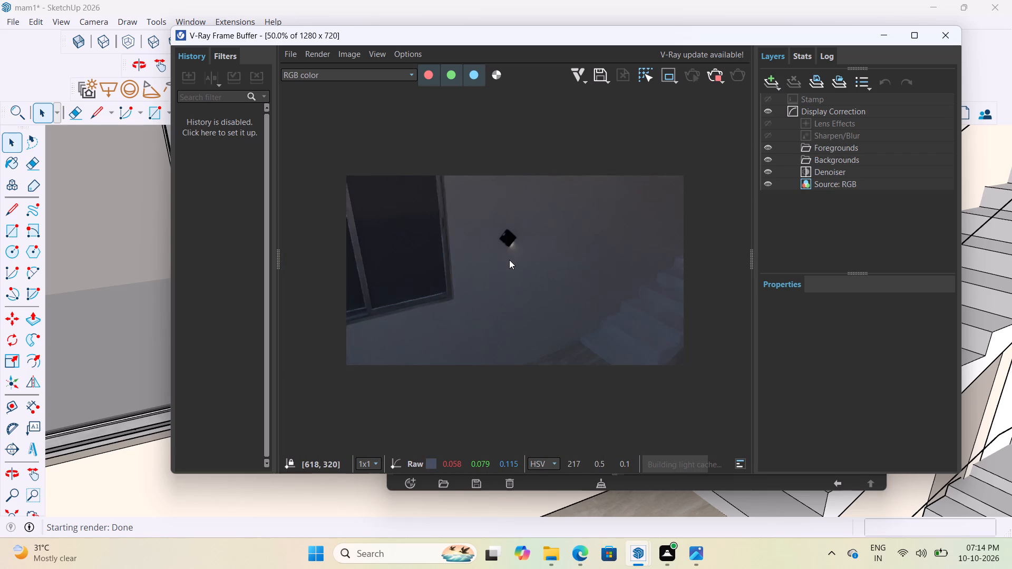
scroll(510, 246, "up", 4)
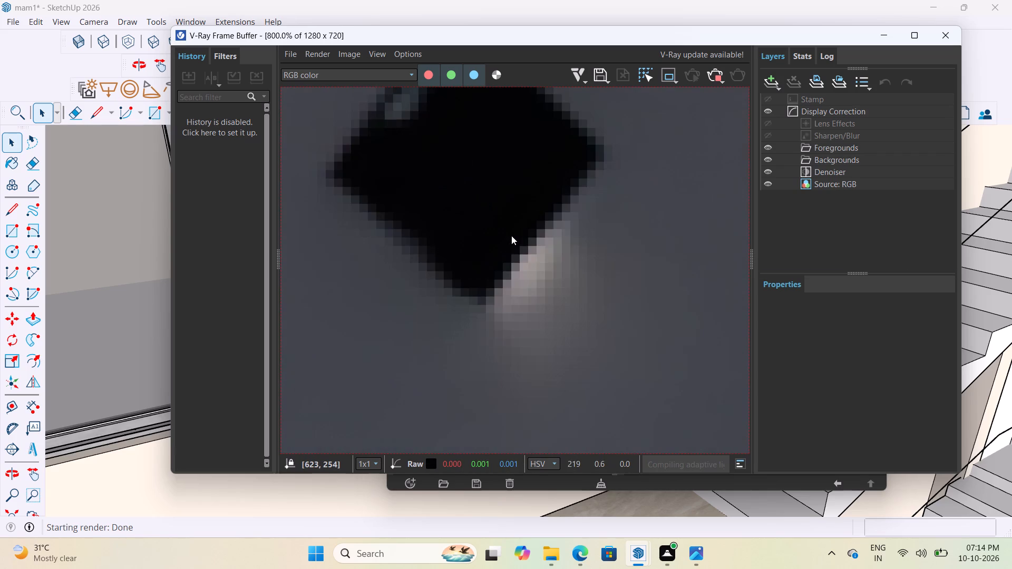
scroll(511, 236, "down", 3)
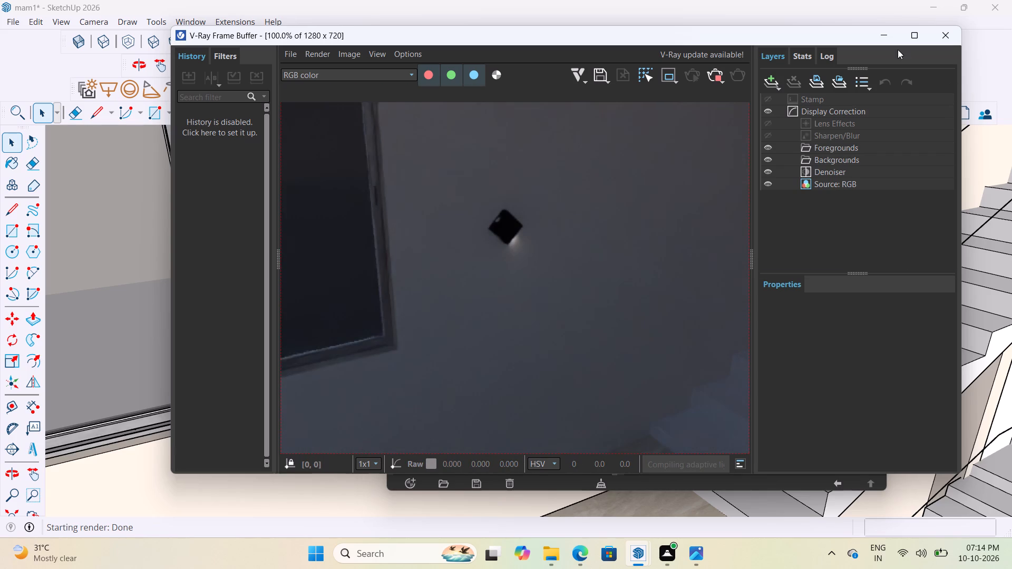
left_click(887, 35)
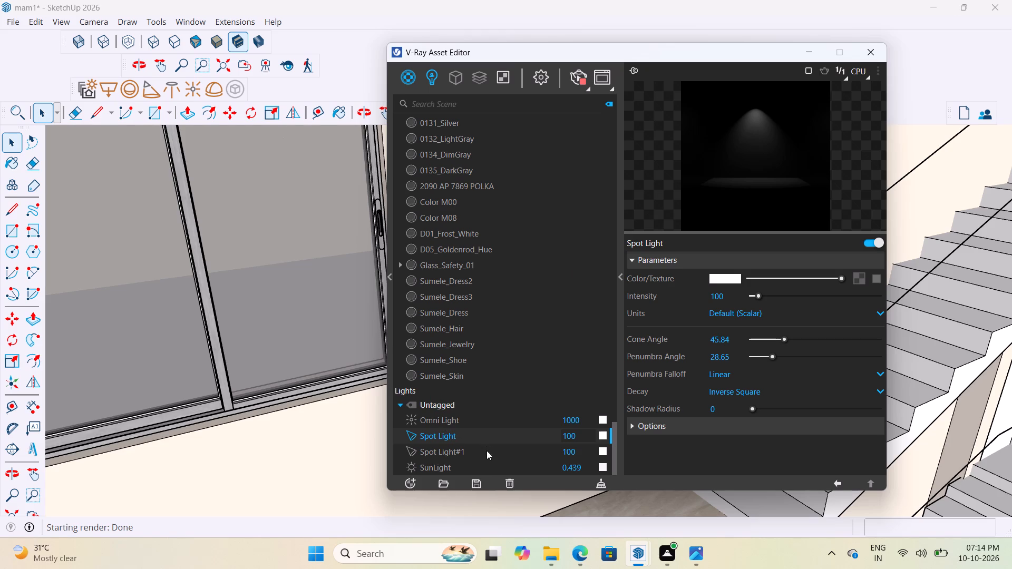
Raise the intensity of Spot Light#1 to 983.3 and minimise the V-Ray Asset Editor.
left_click(456, 454)
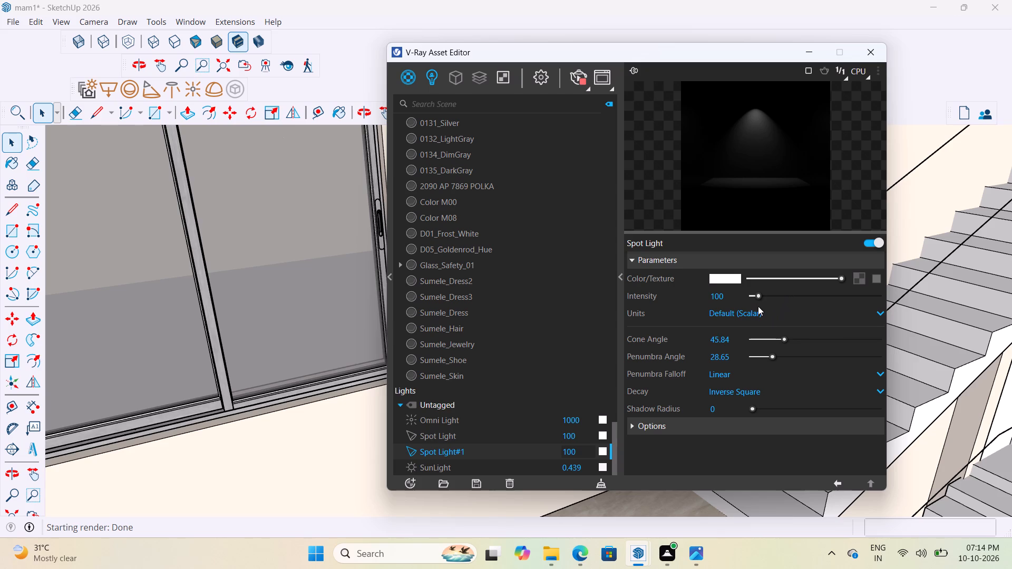
left_click_drag(759, 298, 814, 294)
left_click_drag(814, 294, 814, 294)
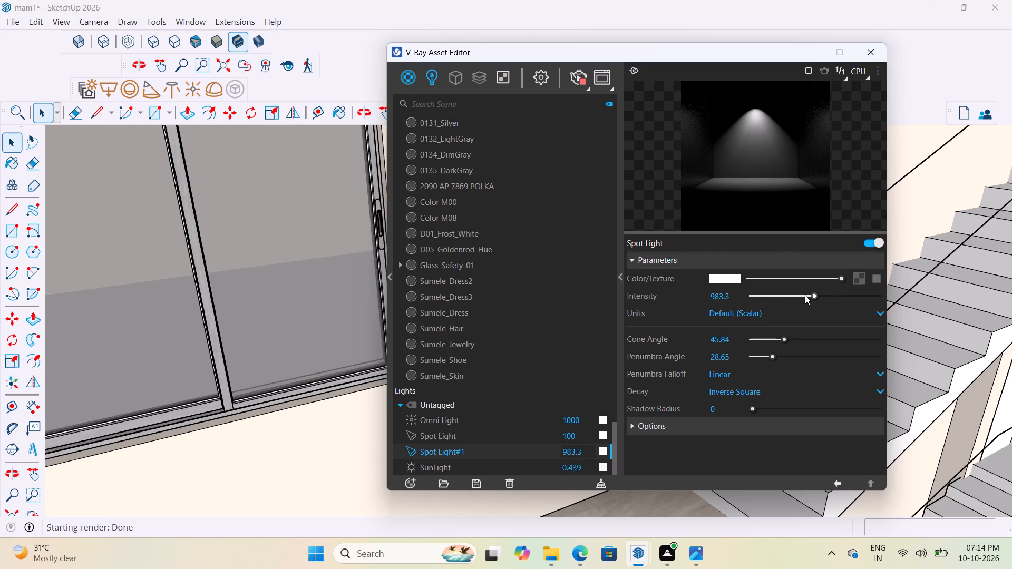
left_click(813, 52)
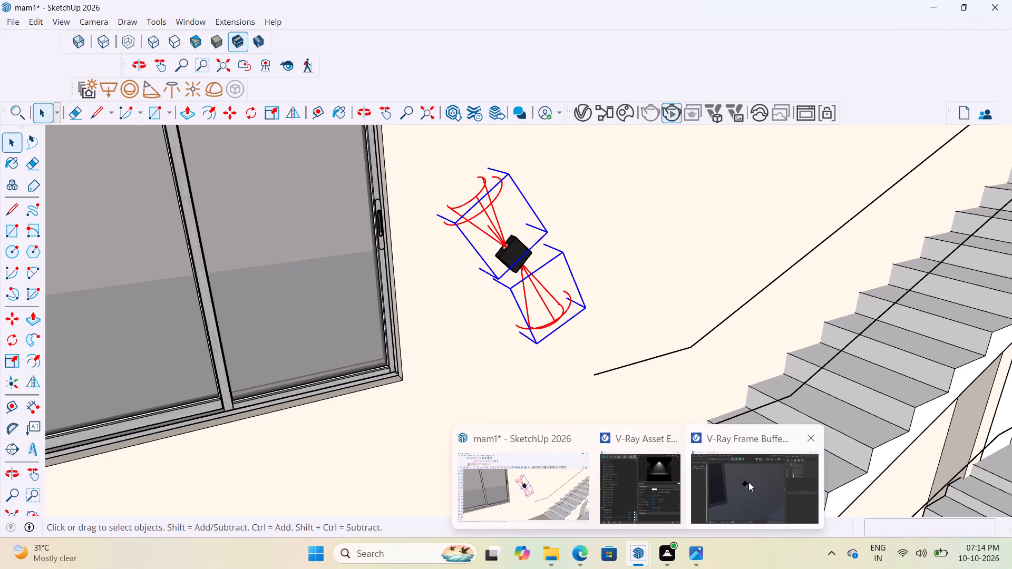
Compare the light on the fixture's upper and lower faces in the V-Ray Frame Buffer, close up and zoomed out.
left_click(748, 482)
scroll(493, 218, "up", 1)
scroll(537, 254, "down", 1)
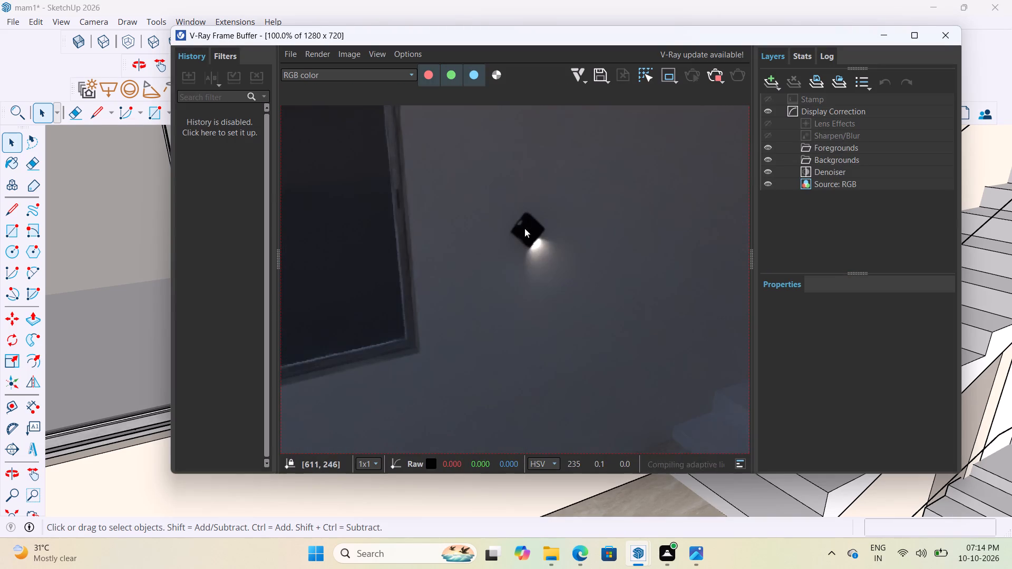
scroll(523, 213, "up", 3)
scroll(590, 346, "down", 3)
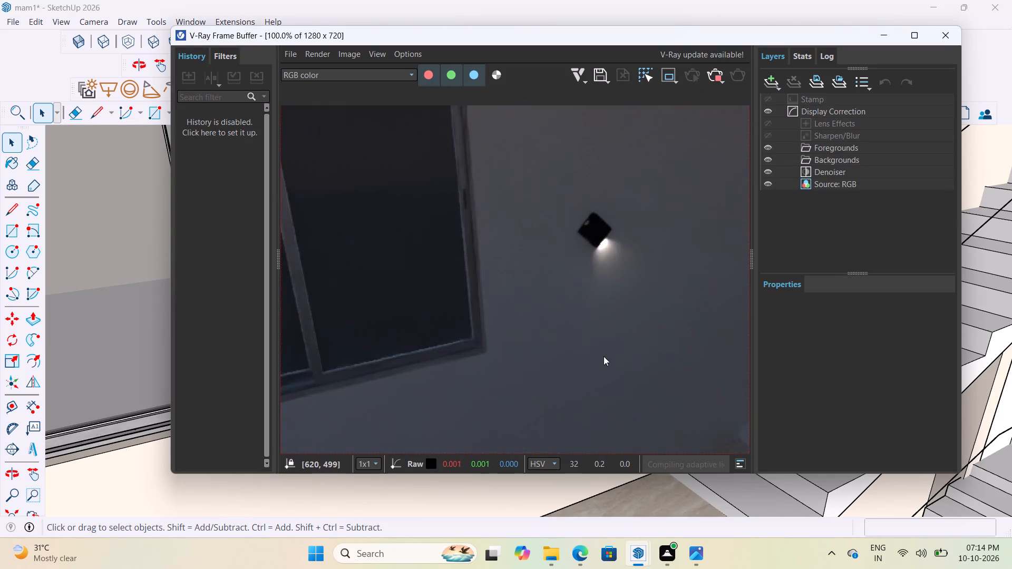
scroll(618, 214, "up", 2)
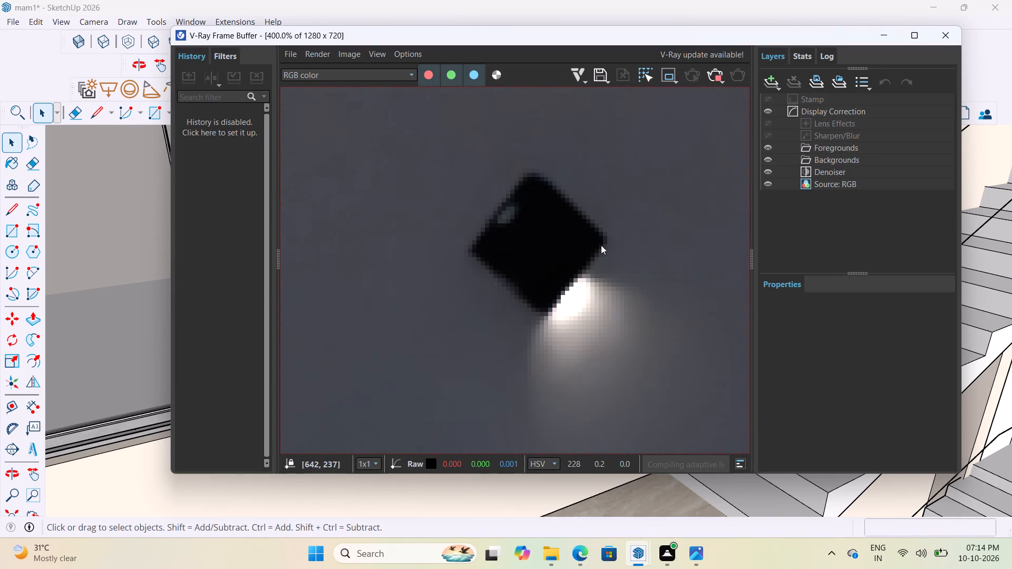
scroll(601, 245, "down", 3)
scroll(507, 248, "up", 3)
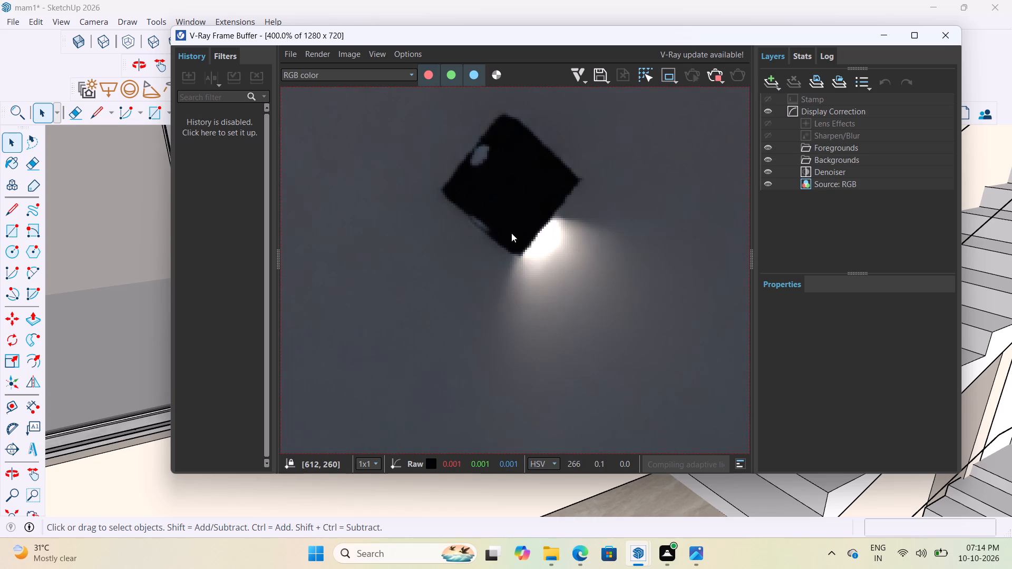
scroll(540, 256, "down", 2)
scroll(538, 239, "up", 2)
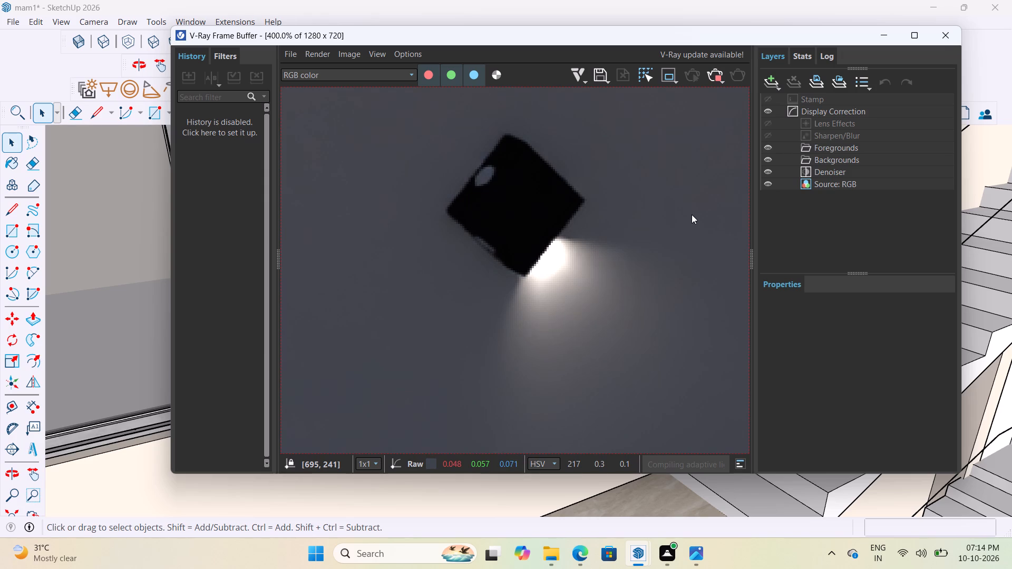
left_click(877, 29)
Delete the V-Ray spot light aimed out of the wall fixture's upper face.
scroll(523, 344, "up", 3)
middle_click_drag(549, 309, 390, 152)
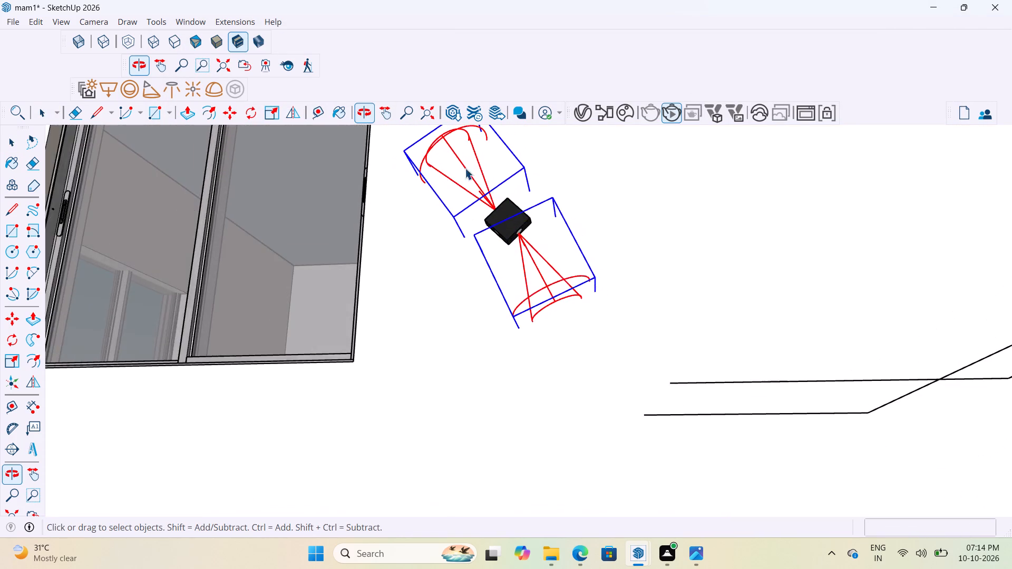
scroll(519, 223, "up", 12)
middle_click(524, 237)
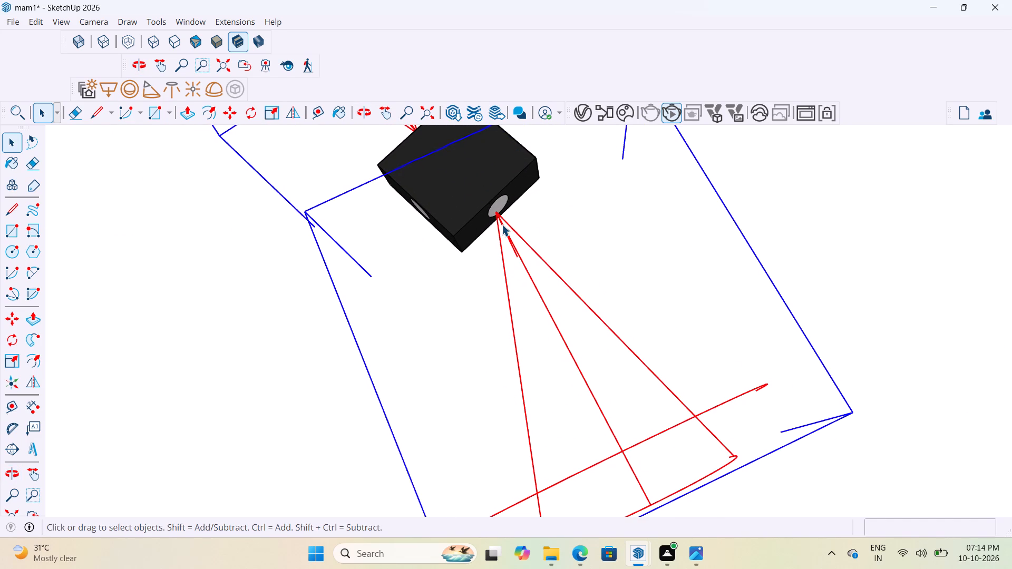
left_click(502, 224)
scroll(499, 339, "down", 9)
left_click(426, 201)
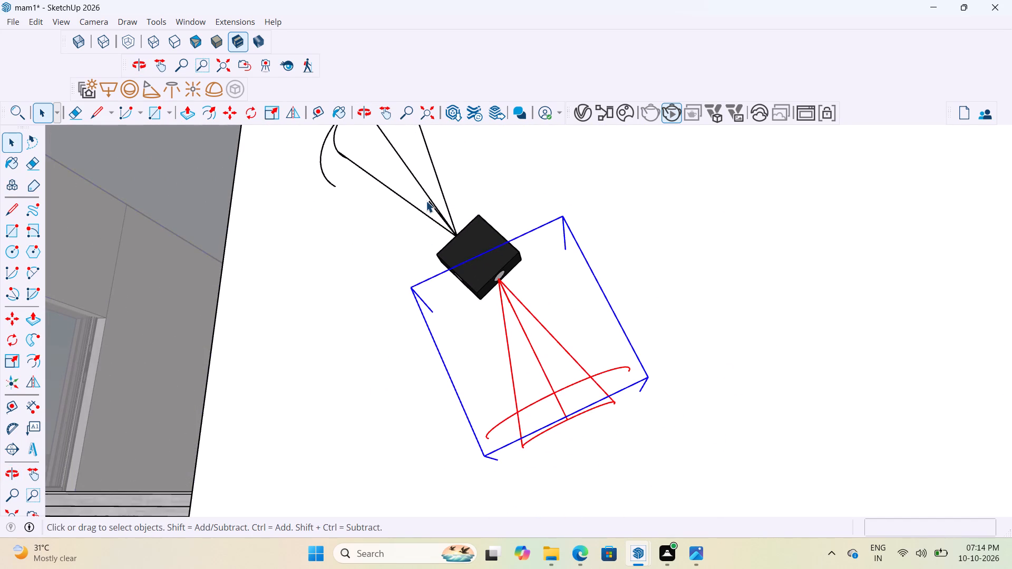
scroll(433, 207, "up", 2)
middle_click_drag(462, 252, 576, 347)
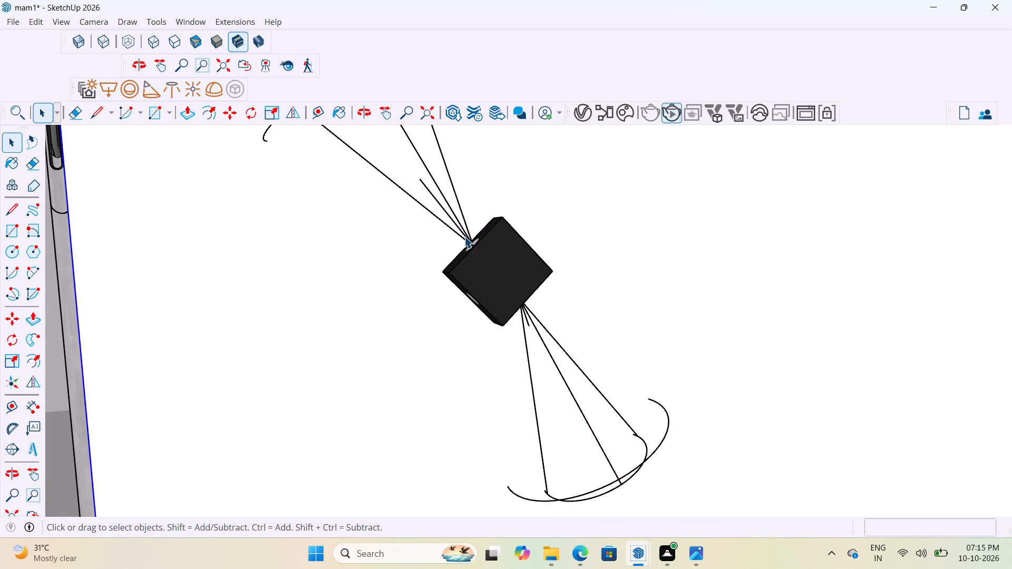
left_click(464, 237)
key("Delete")
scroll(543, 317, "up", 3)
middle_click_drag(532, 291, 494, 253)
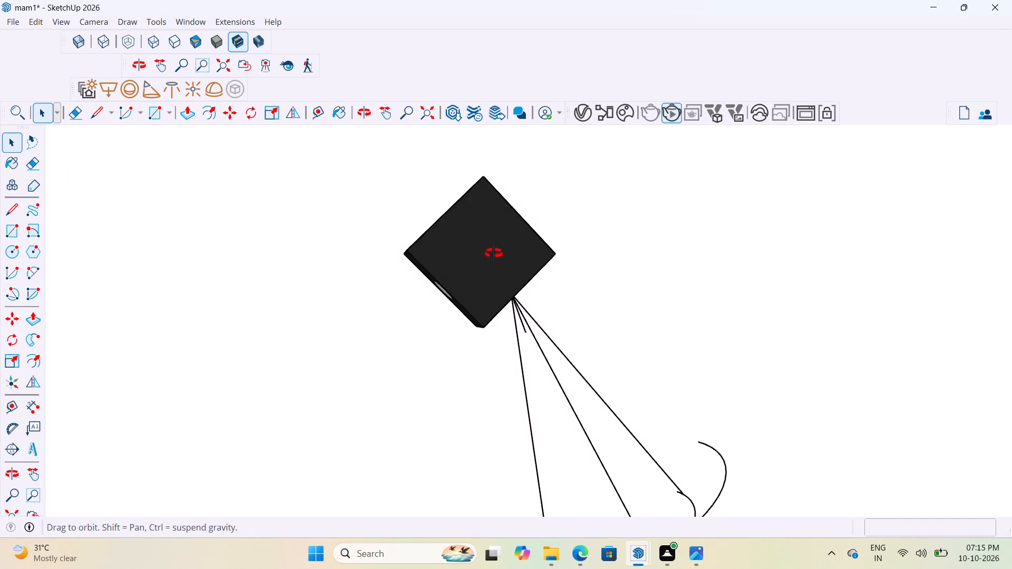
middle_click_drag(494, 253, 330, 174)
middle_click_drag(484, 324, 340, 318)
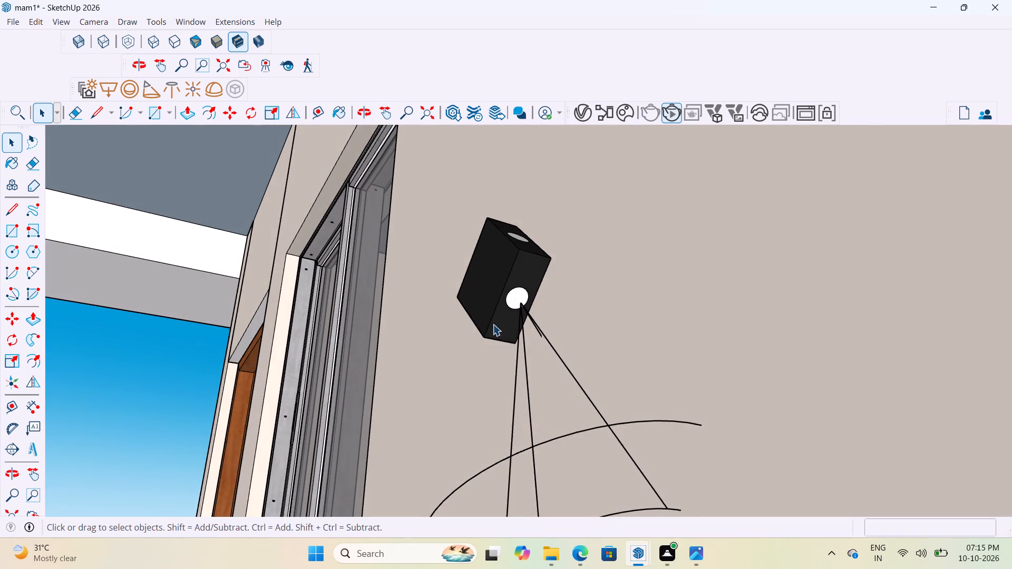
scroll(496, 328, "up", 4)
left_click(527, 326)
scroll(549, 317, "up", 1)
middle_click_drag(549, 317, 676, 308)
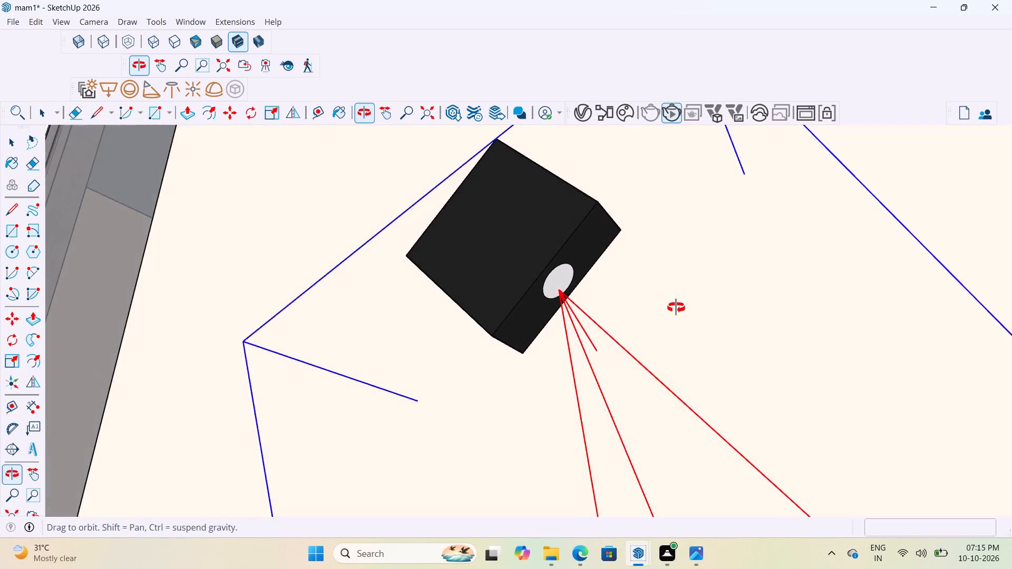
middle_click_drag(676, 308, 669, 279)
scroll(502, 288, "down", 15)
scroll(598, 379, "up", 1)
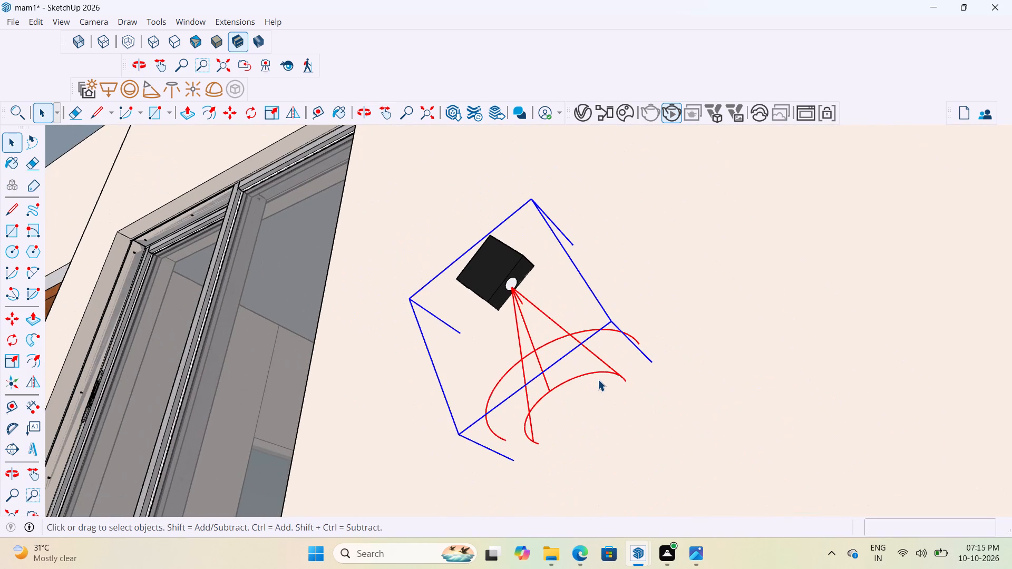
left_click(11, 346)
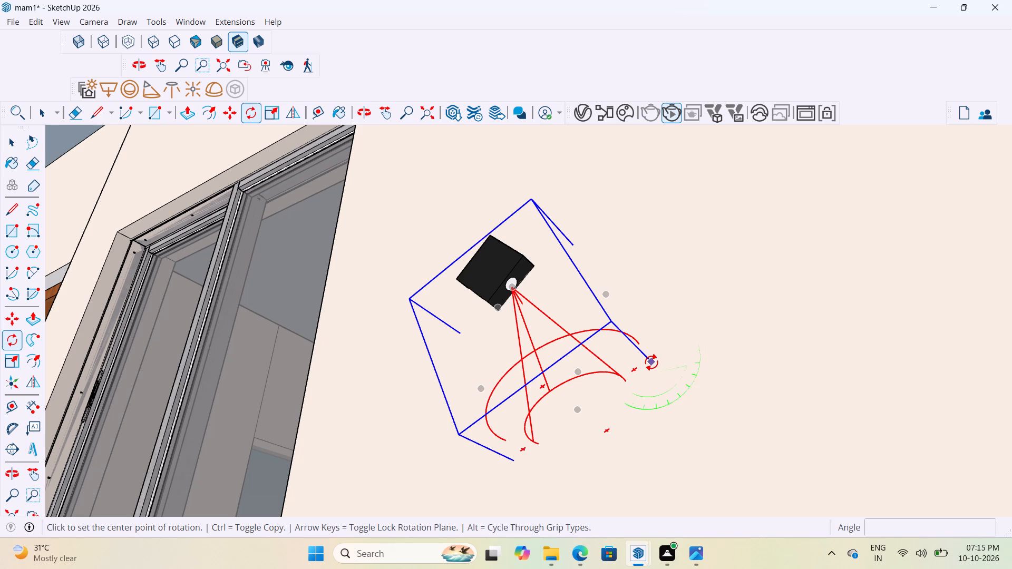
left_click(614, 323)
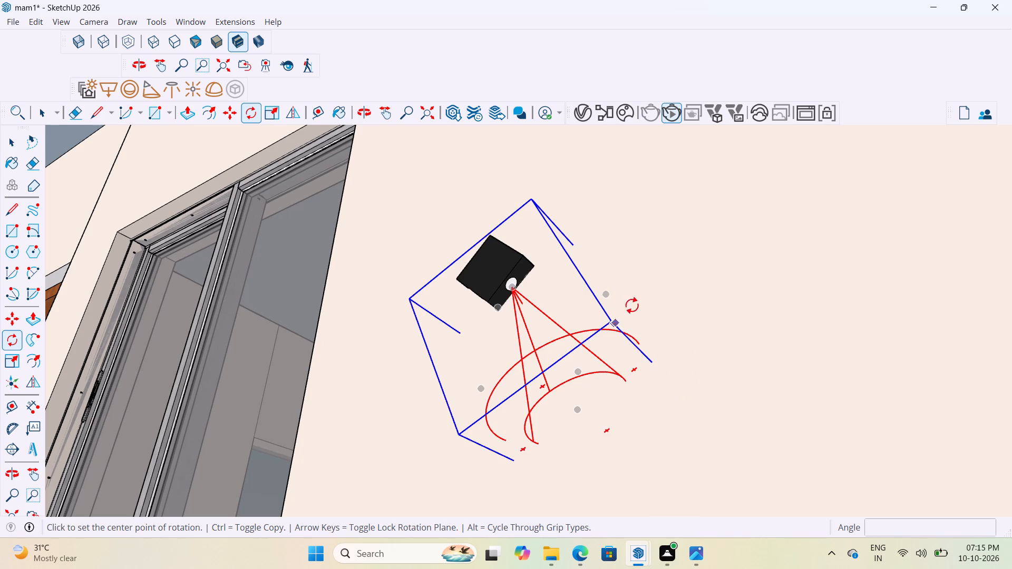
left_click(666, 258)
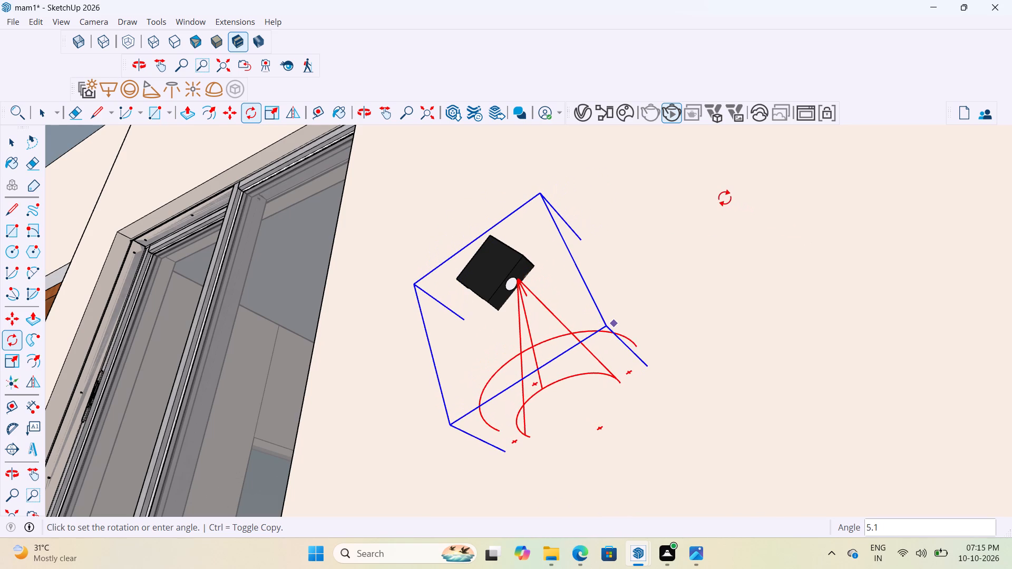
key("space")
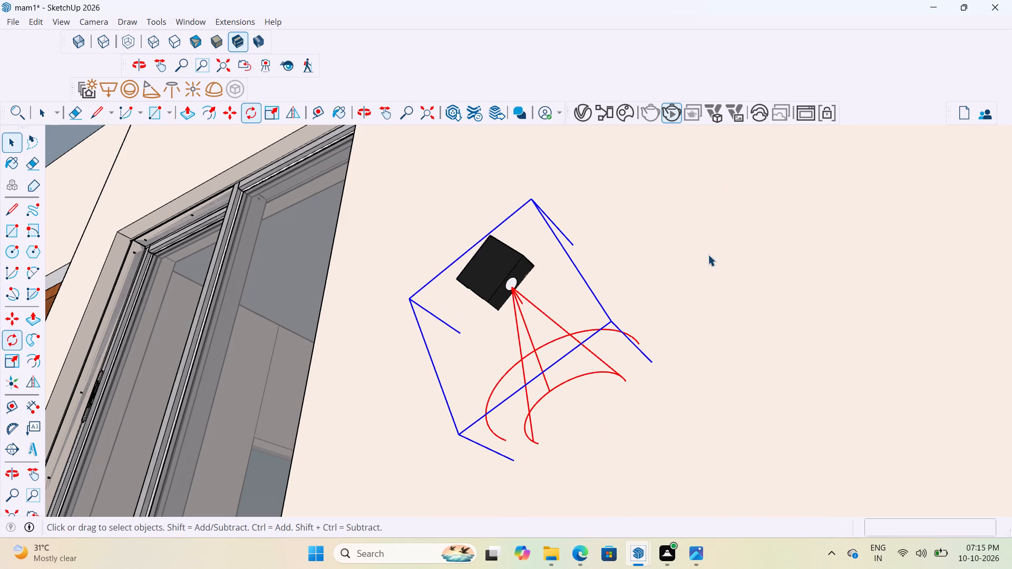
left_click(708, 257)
Examine the remaining spot light's cone against the wall fixture, in the model and in the V-Ray Frame Buffer.
scroll(568, 313, "up", 3)
middle_click_drag(549, 296, 589, 346)
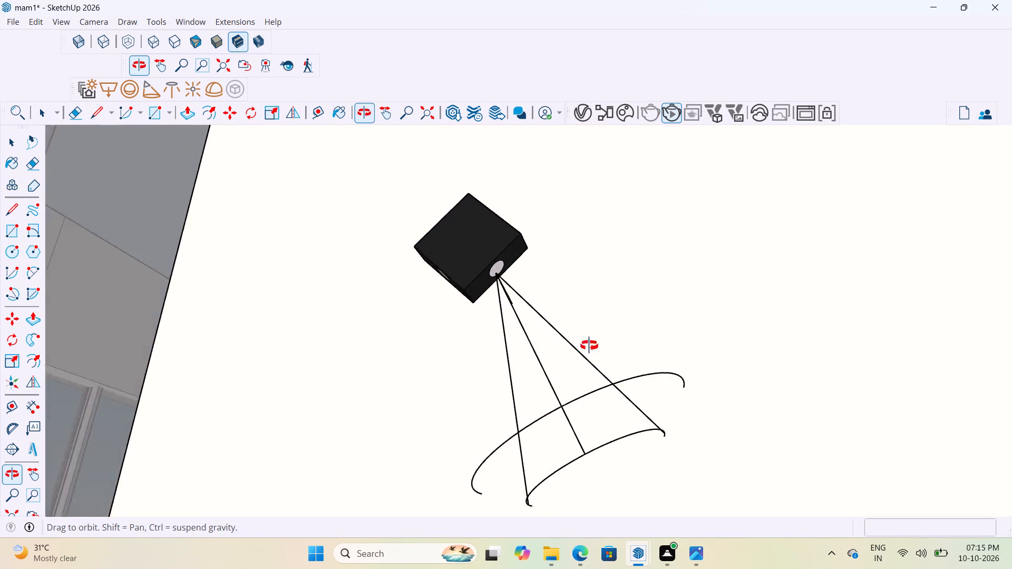
middle_click_drag(589, 346, 579, 358)
scroll(510, 297, "up", 5)
scroll(565, 287, "down", 10)
middle_click_drag(614, 457, 712, 486)
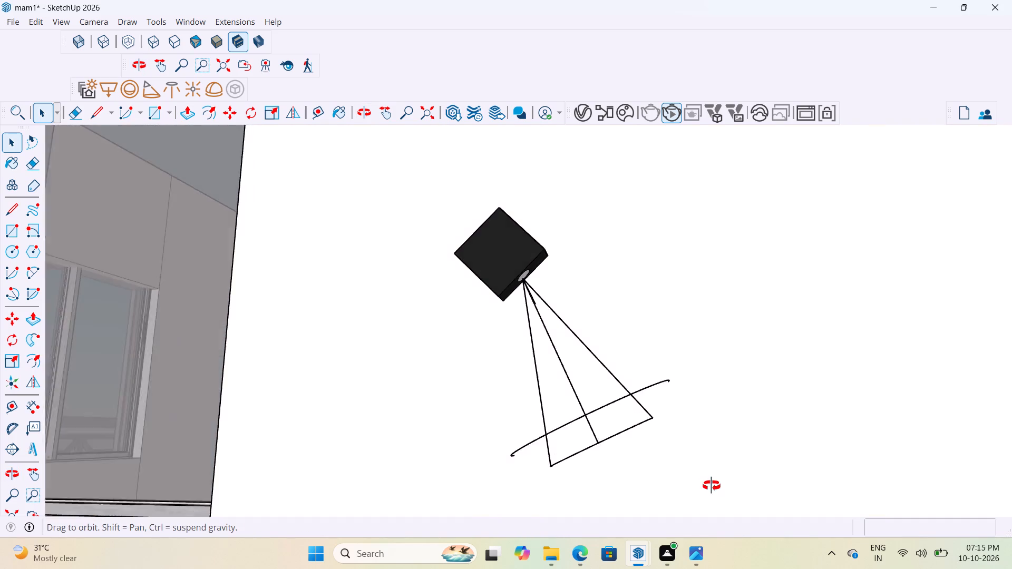
middle_click_drag(712, 486, 750, 498)
scroll(706, 471, "up", 2)
scroll(551, 345, "up", 2)
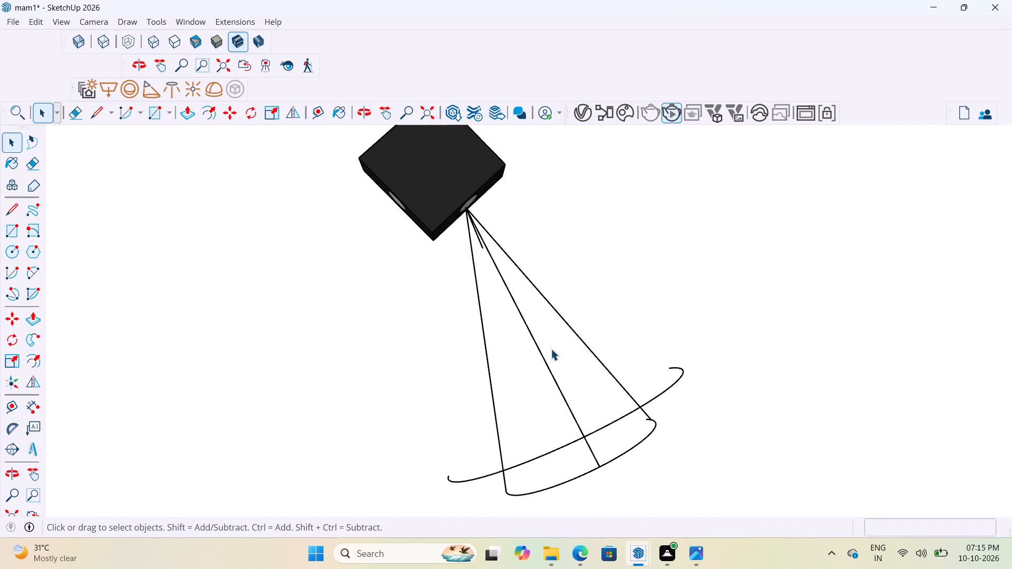
left_click(595, 453)
scroll(480, 307, "down", 8)
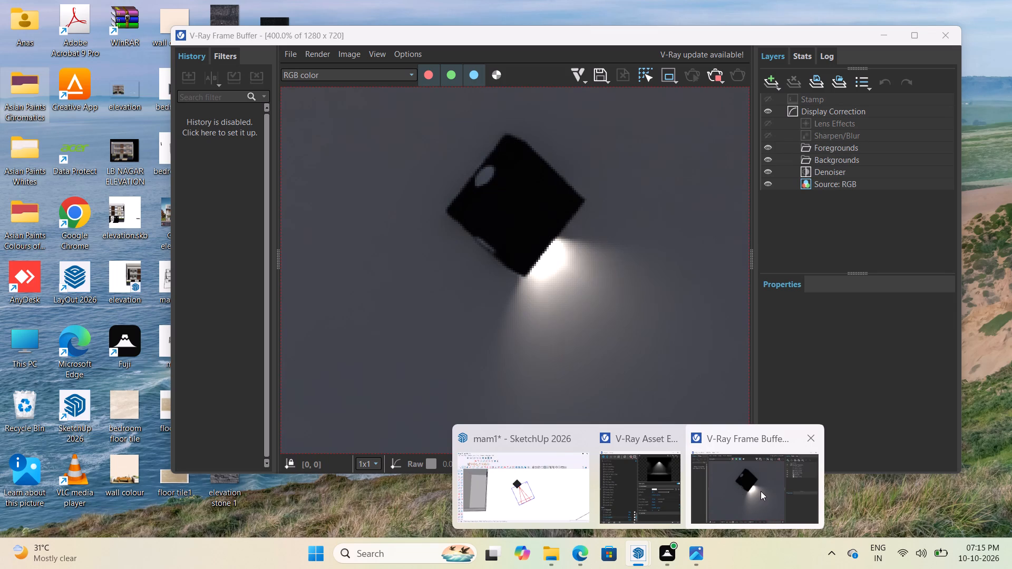
left_click(761, 491)
scroll(498, 279, "down", 1)
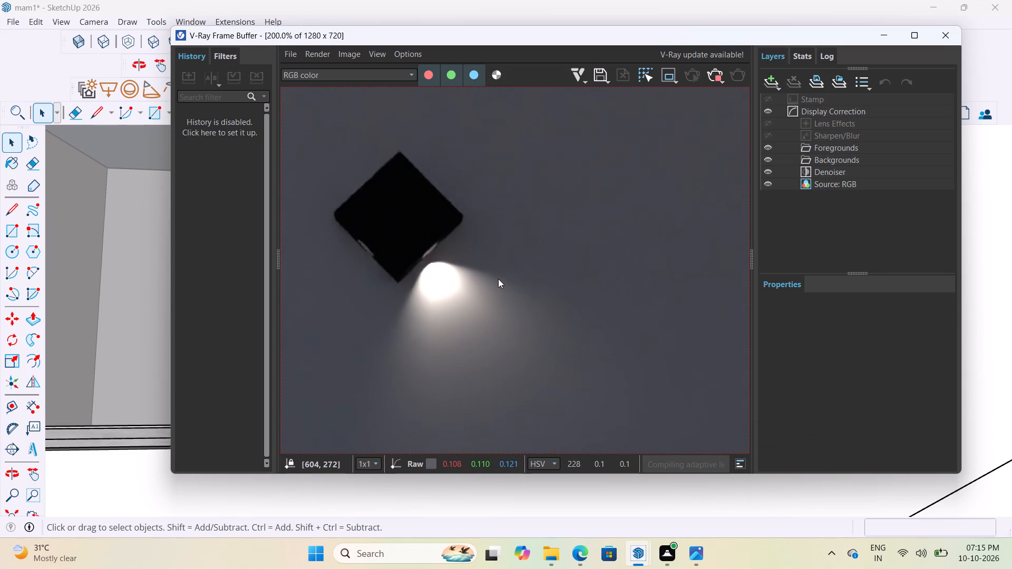
left_click(886, 45)
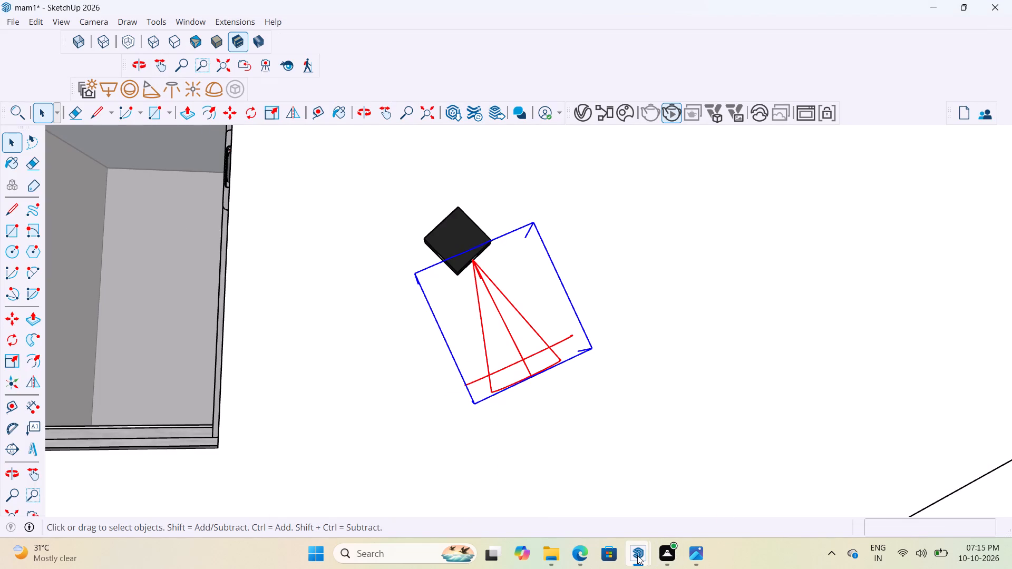
Delete the Spot Light asset with intensity 100 from the V-Ray scene lights.
left_click(628, 524)
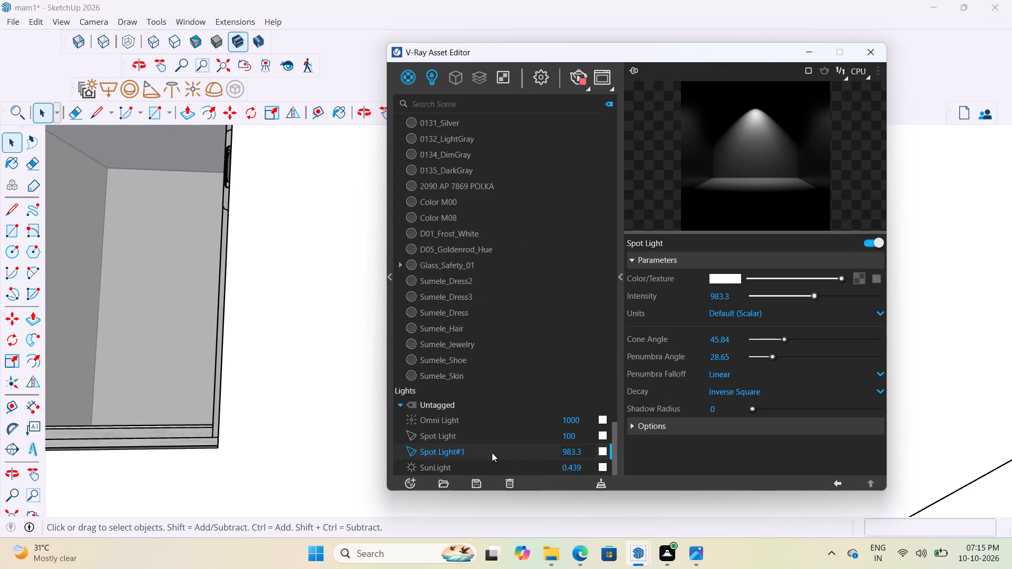
scroll(473, 442, "up", 1)
scroll(473, 442, "down", 4)
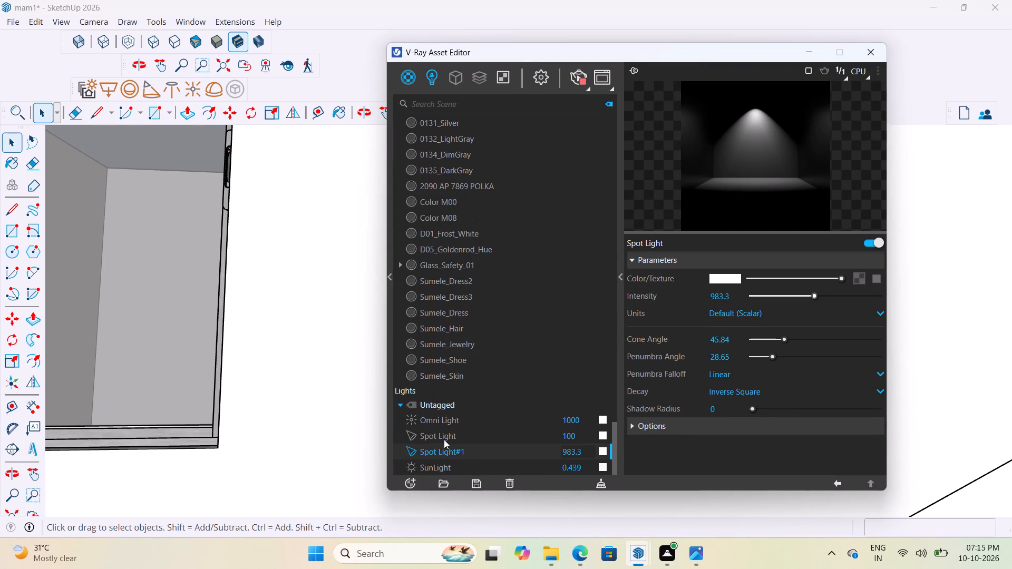
left_click(444, 439)
right_click(446, 439)
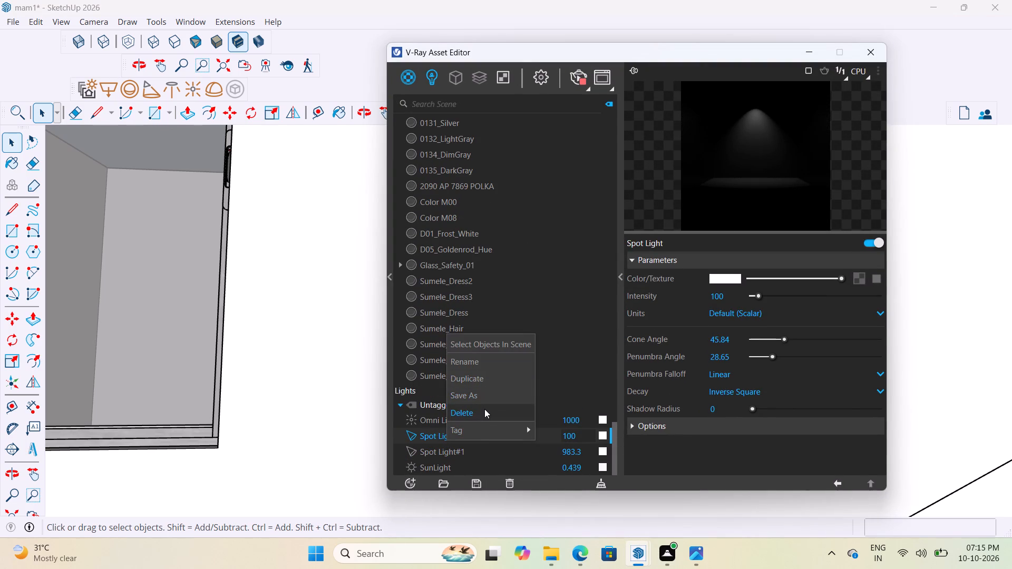
left_click(484, 409)
left_click(550, 274)
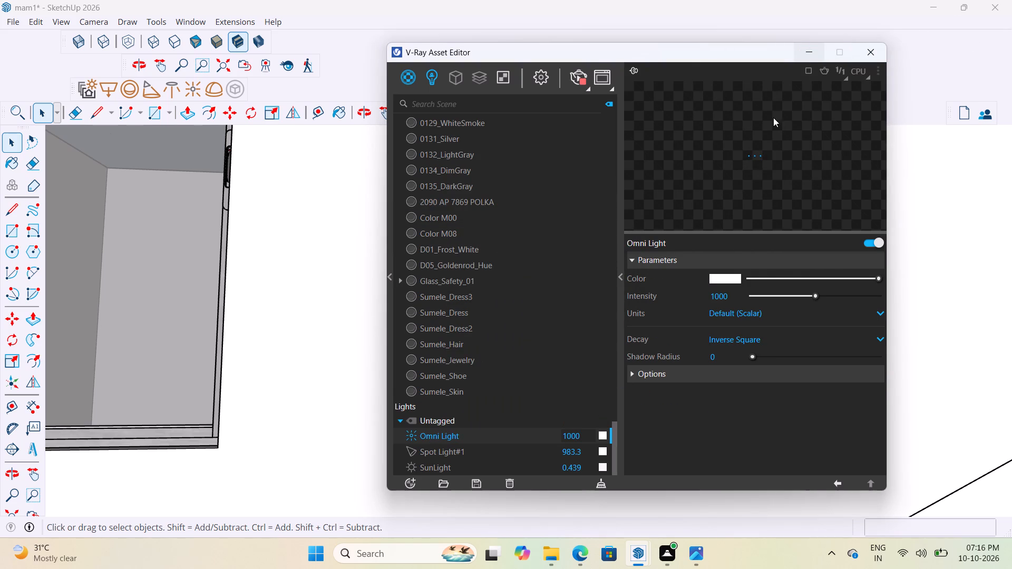
scroll(525, 441, "down", 2)
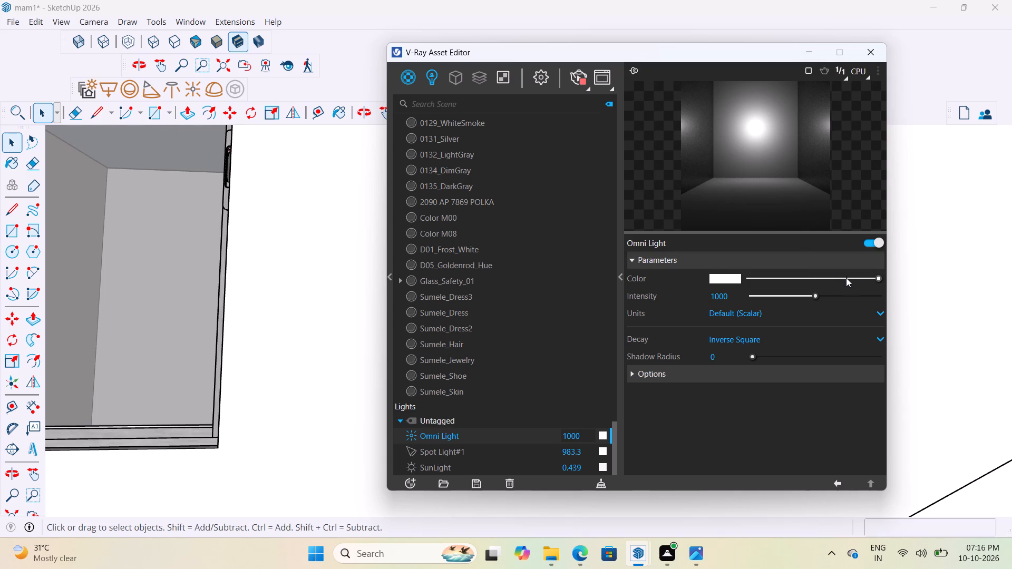
Darken the Omni Light's colour to mid grey.
left_click_drag(846, 276, 801, 277)
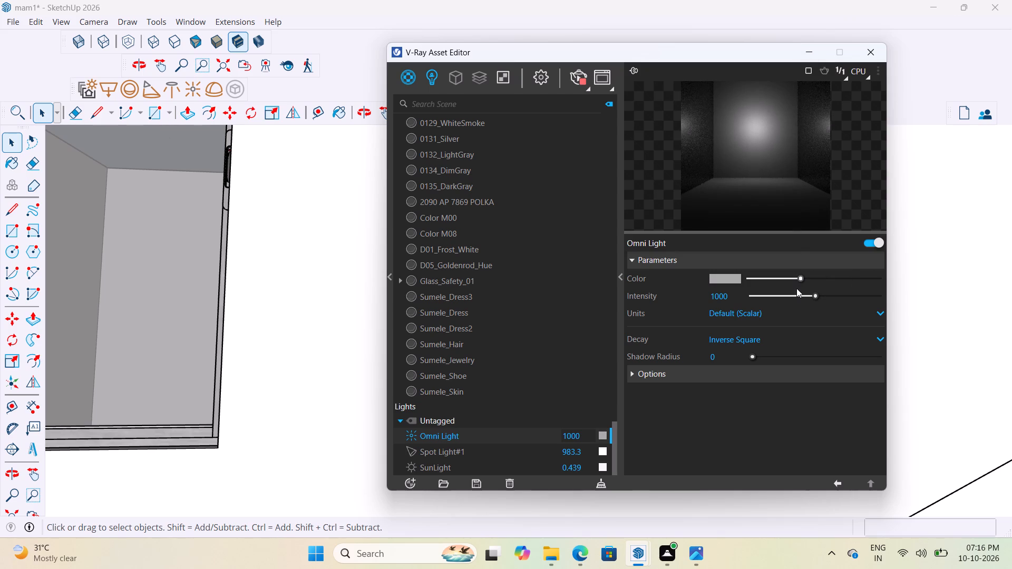
Dim Spot Light#1's colour to light grey, fine-tune its intensity and minimise the V-Ray Asset Editor.
left_click(500, 454)
left_click_drag(834, 278, 821, 278)
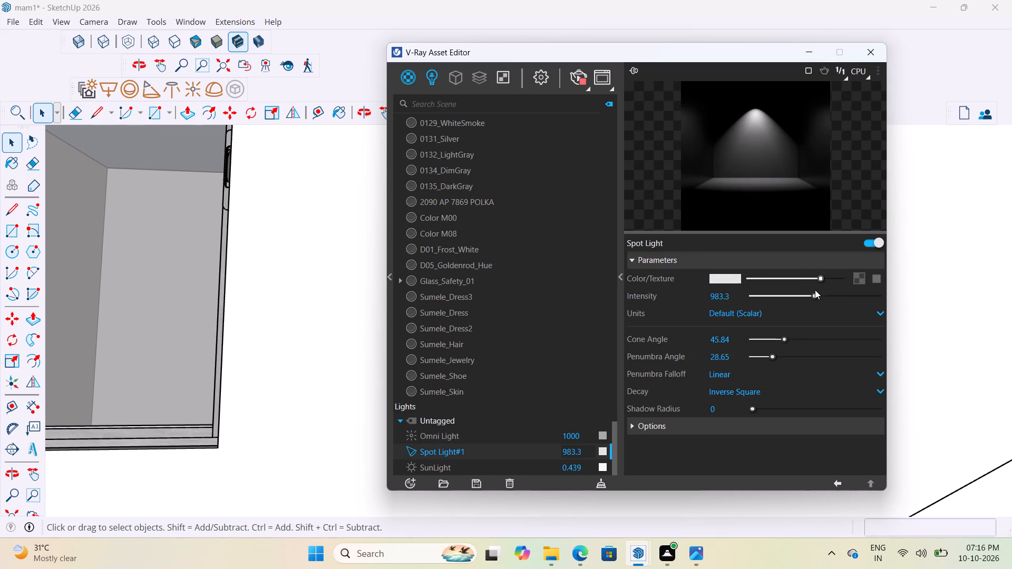
left_click(808, 295)
left_click(808, 295)
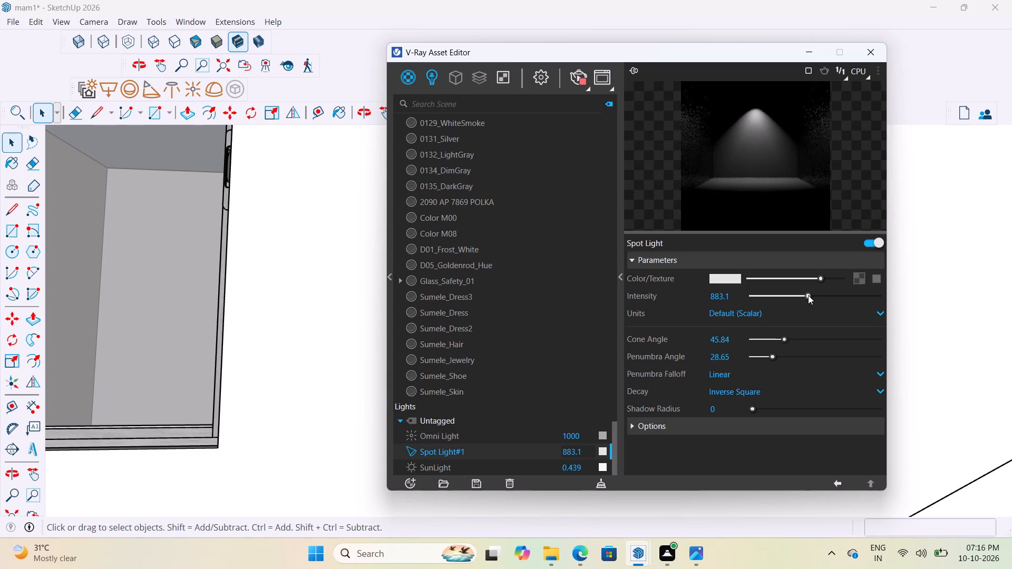
left_click(815, 295)
left_click(811, 47)
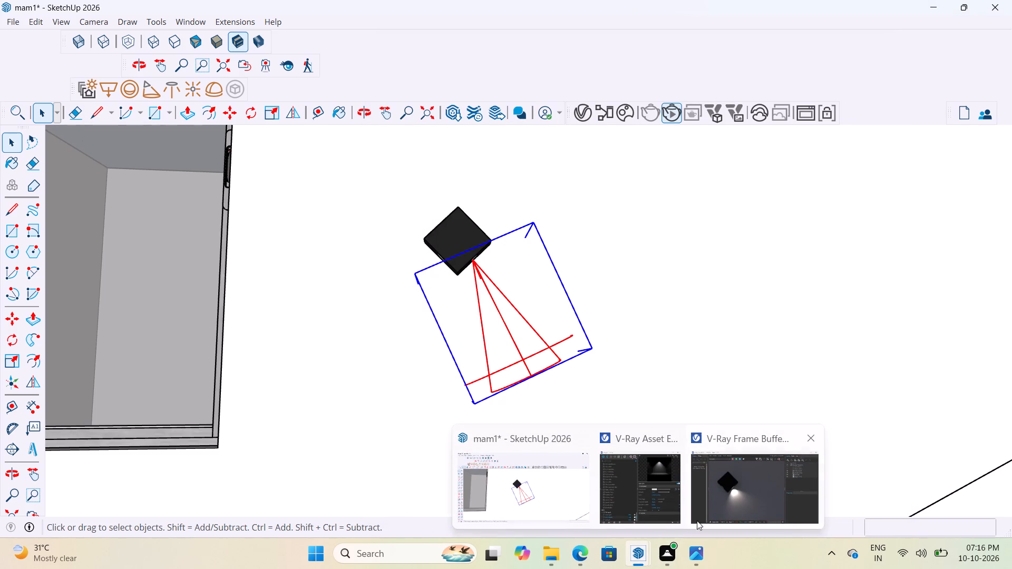
Examine the fixture's adjusted light glow close up and zoomed out in the V-Ray Frame Buffer, then minimise it.
left_click(706, 513)
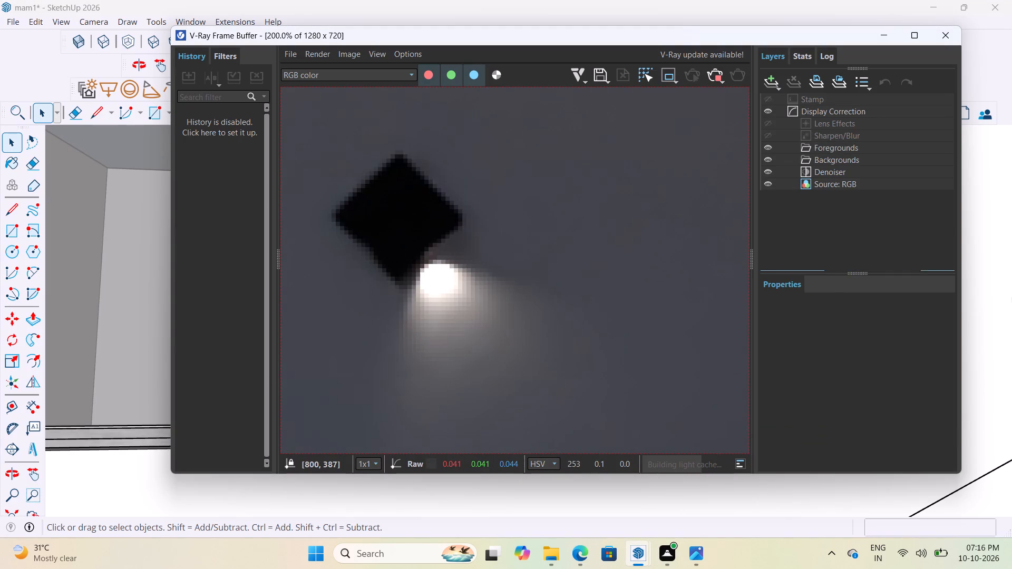
scroll(414, 253, "up", 1)
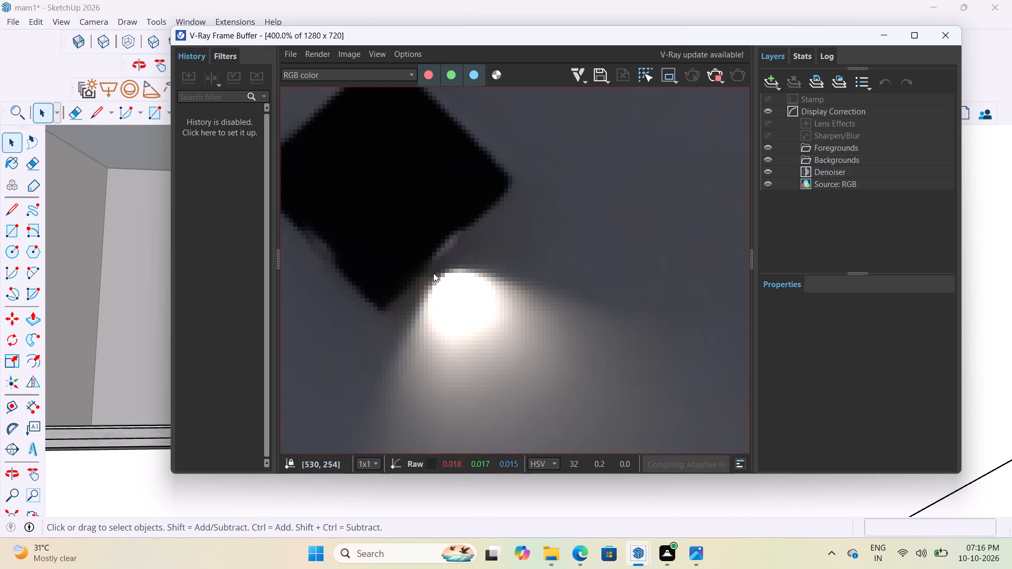
scroll(439, 280, "down", 2)
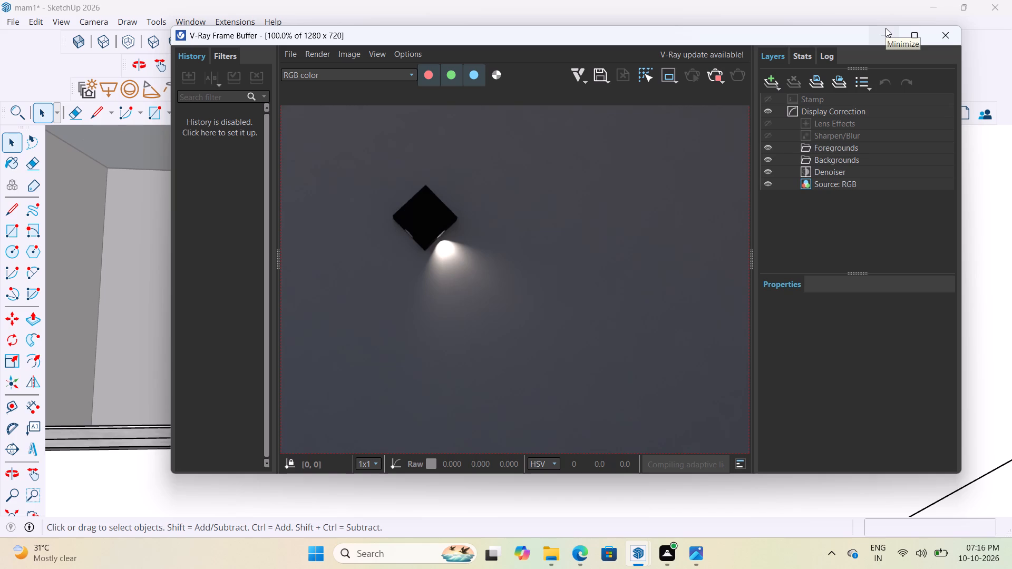
scroll(435, 194, "up", 1)
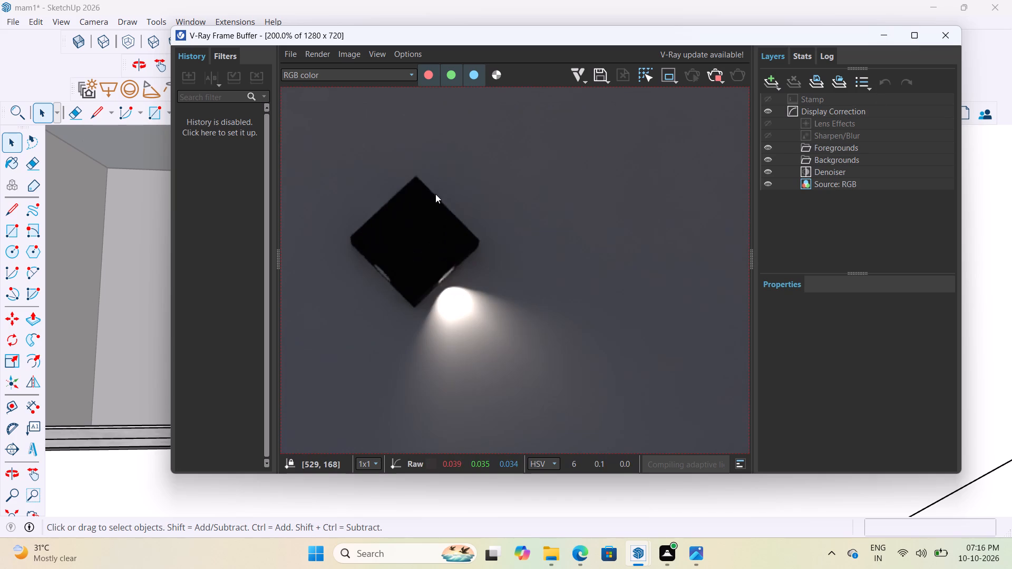
scroll(428, 246, "up", 2)
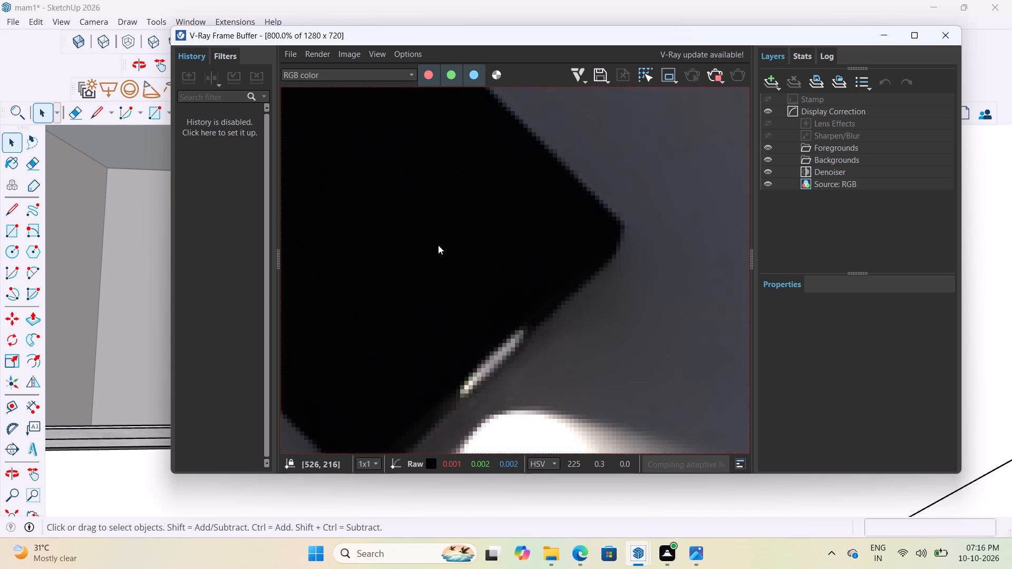
scroll(438, 245, "down", 3)
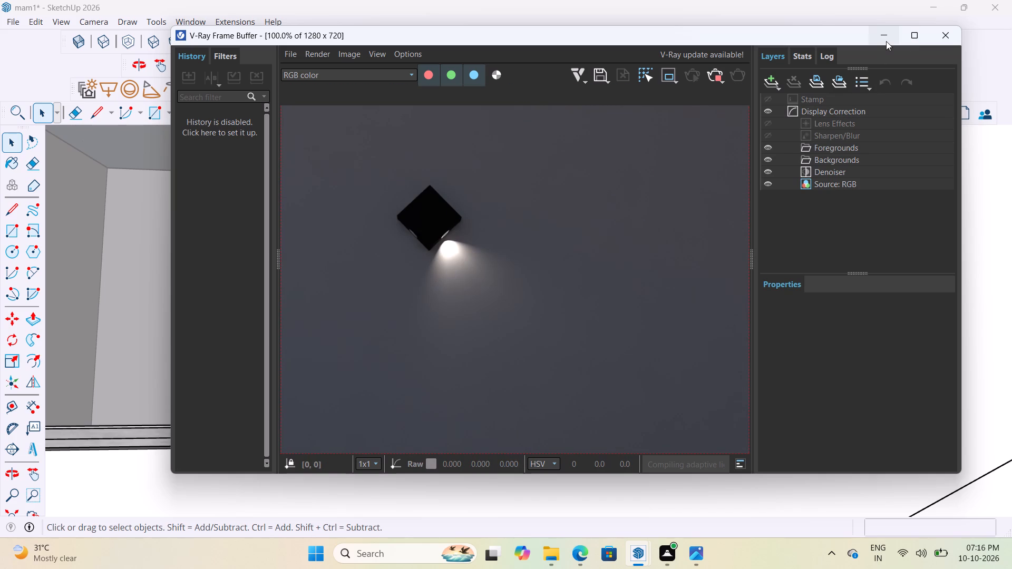
left_click(886, 41)
Place a new V-Ray spot light on the wall just beside the fixture's upper face.
scroll(505, 312, "down", 2)
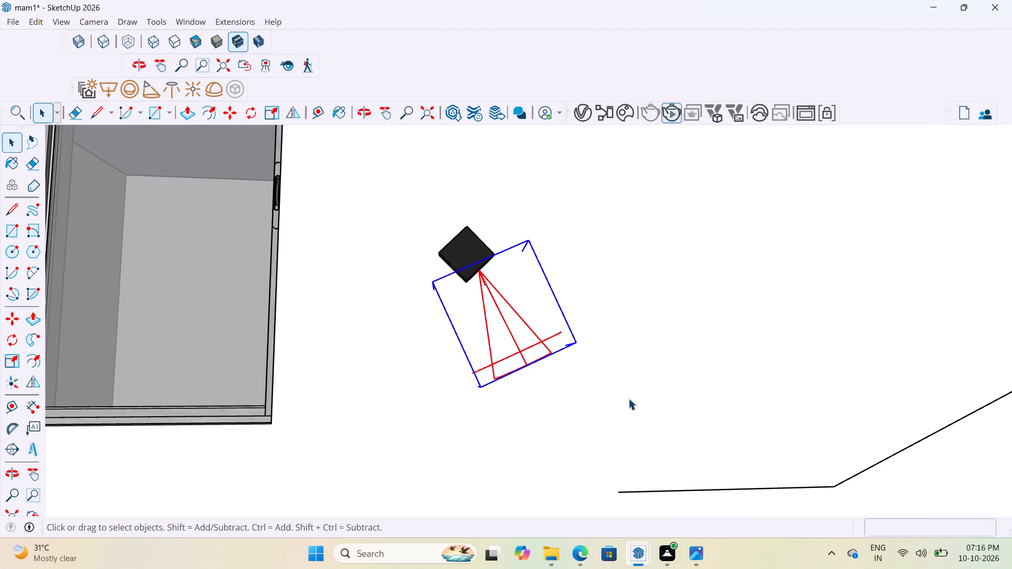
left_click(624, 407)
scroll(450, 229, "up", 2)
middle_click_drag(518, 260, 570, 270)
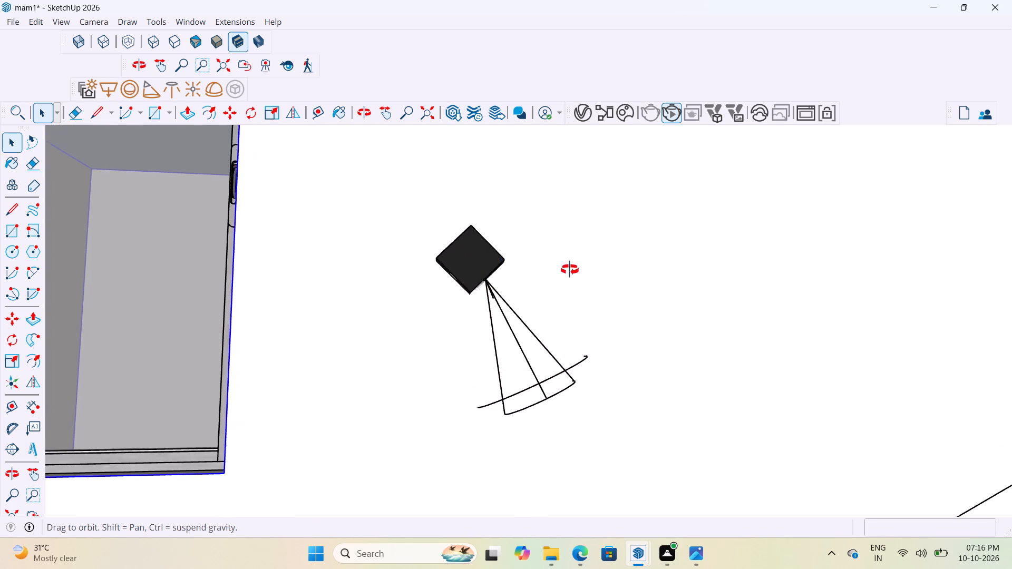
middle_click_drag(570, 270, 591, 278)
scroll(537, 268, "down", 3)
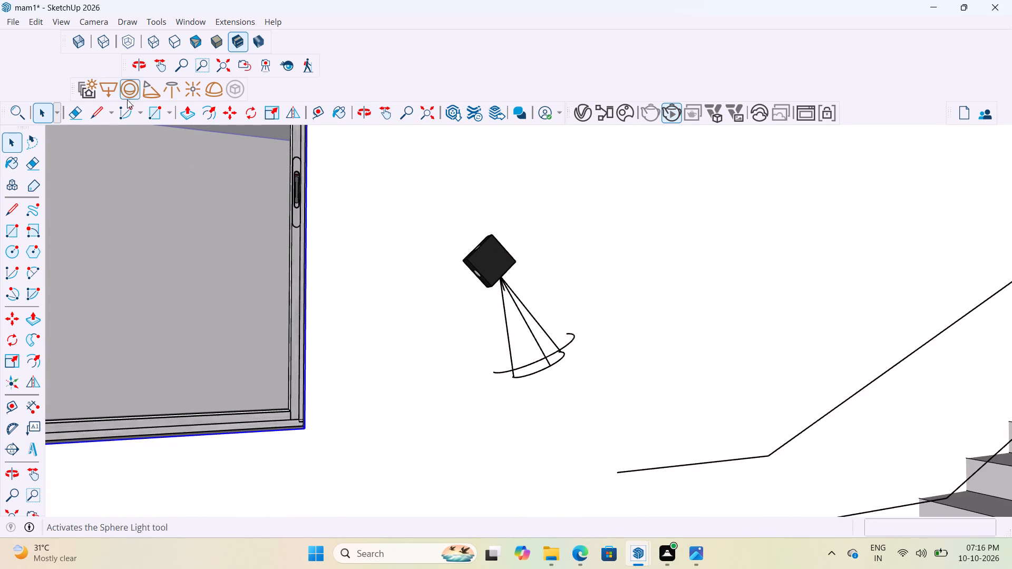
left_click(145, 96)
scroll(443, 218, "up", 3)
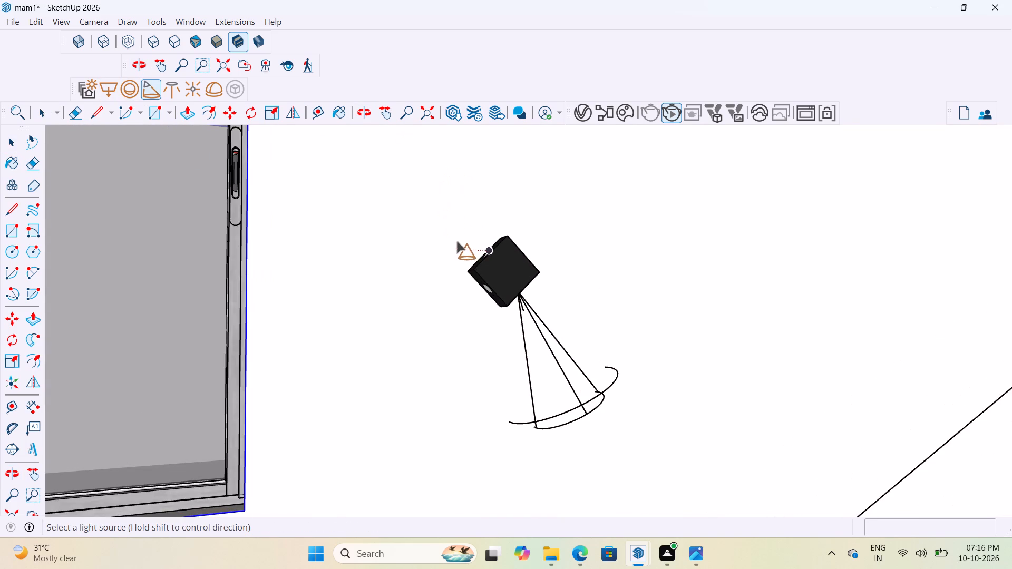
left_click(452, 214)
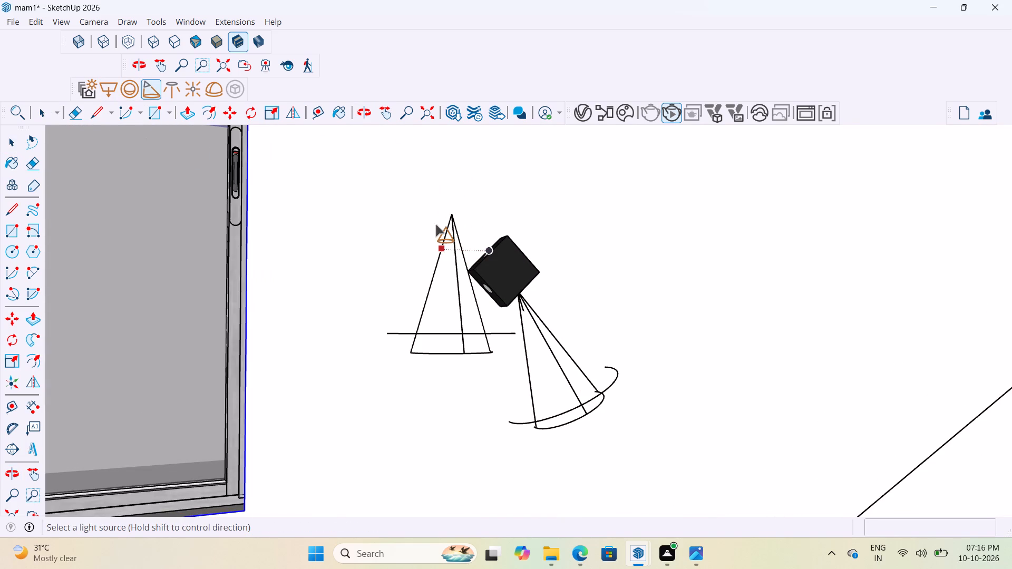
Rotate the new spot light about 131.5° so its cone points diagonally upward, away from the fixture.
key("space")
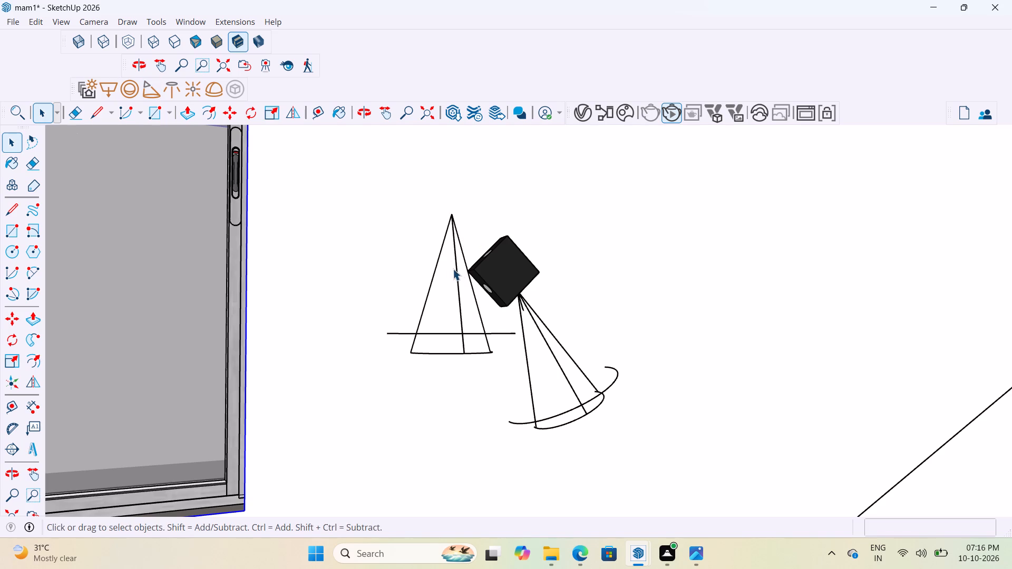
left_click(456, 270)
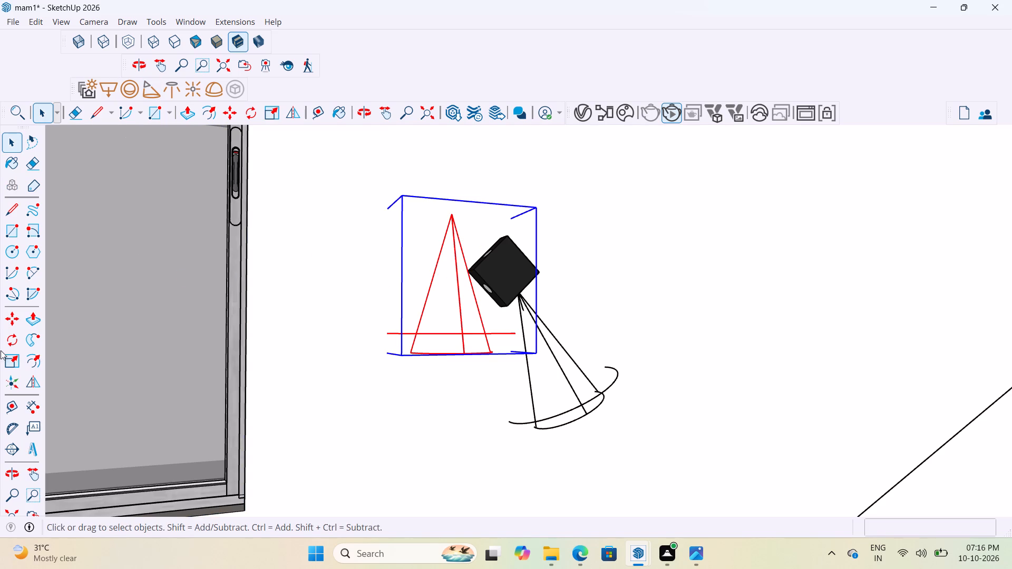
left_click(12, 342)
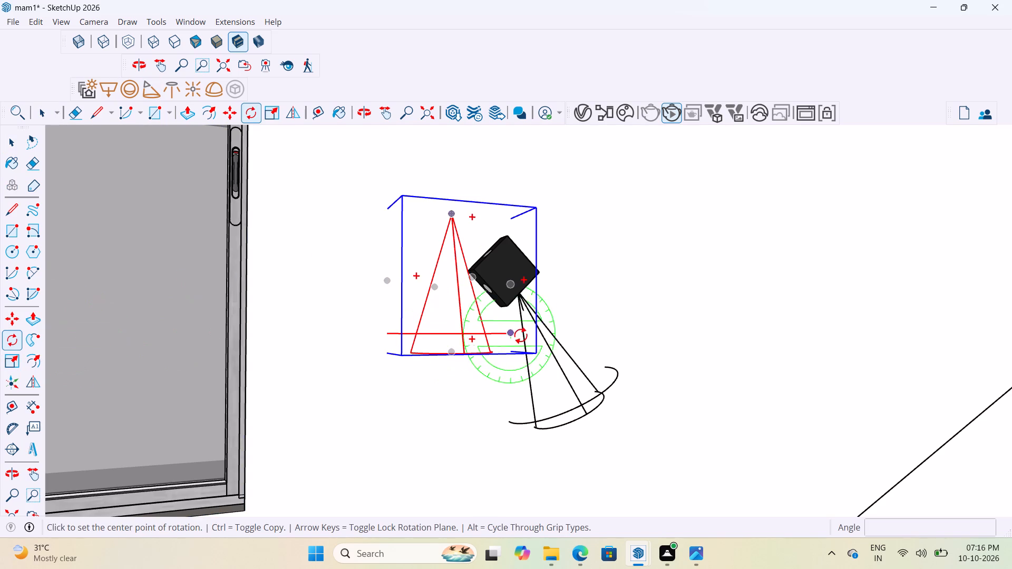
left_click(416, 276)
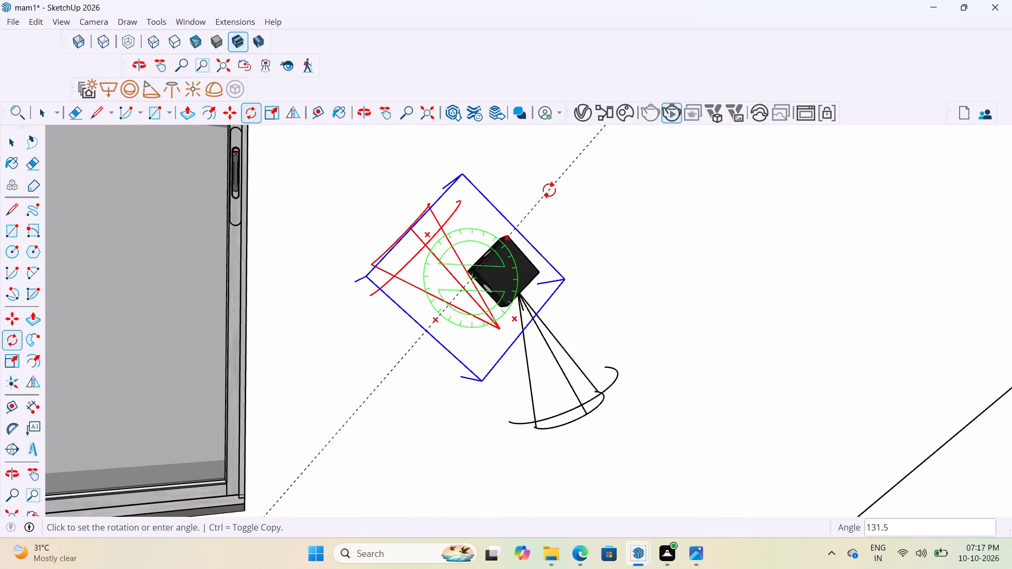
left_click(549, 190)
key("space")
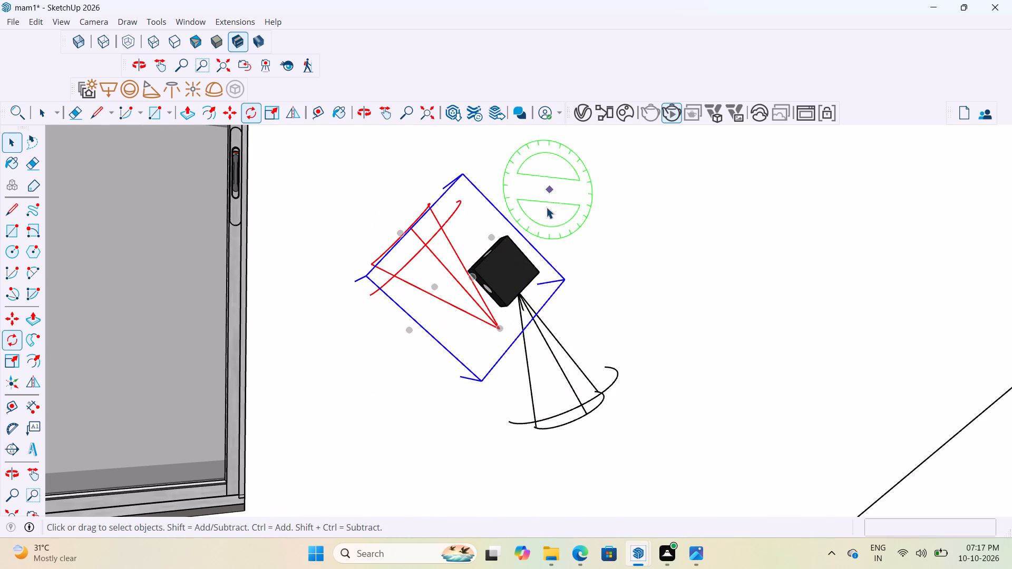
key("space")
Move the rotated spot light by its apex onto the round lens on the fixture's upper face.
scroll(526, 317, "up", 4)
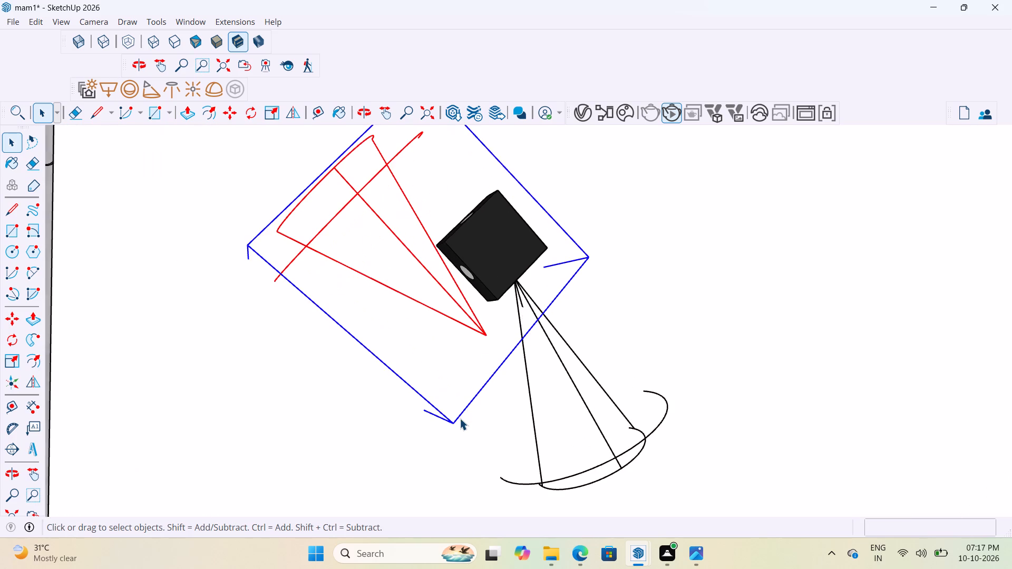
scroll(460, 418, "up", 1)
key("m")
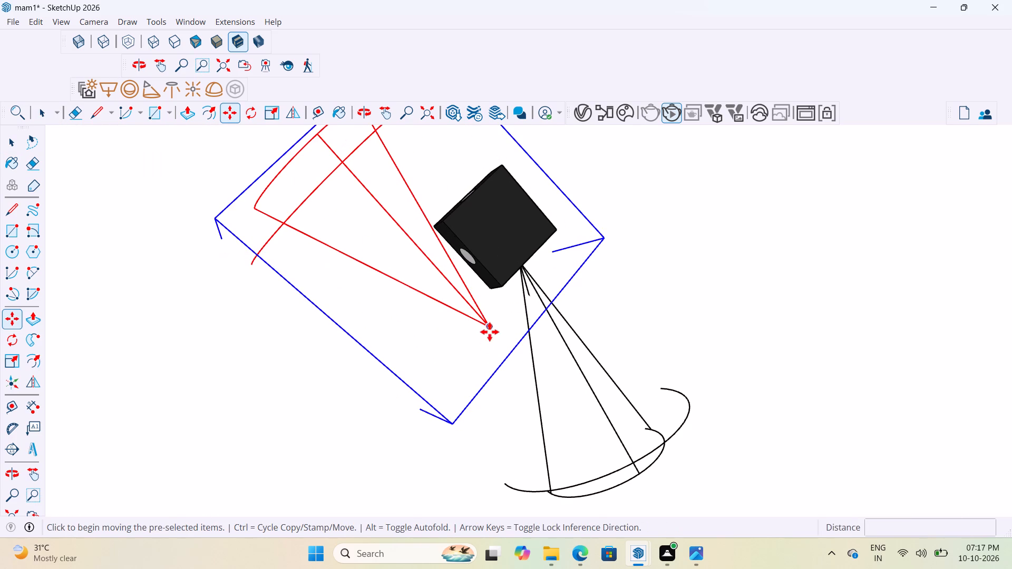
left_click(490, 328)
scroll(445, 192, "up", 1)
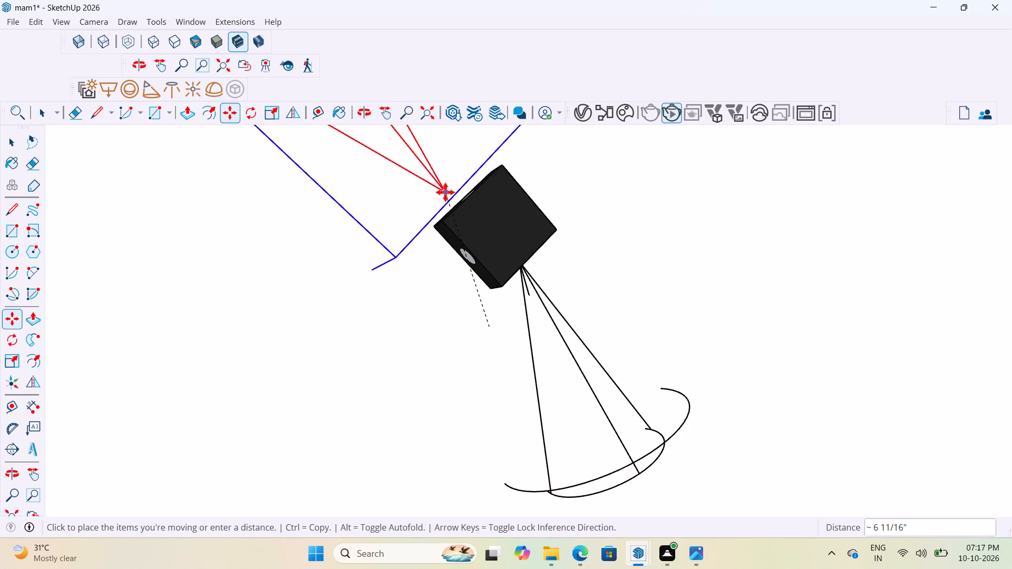
scroll(445, 192, "up", 6)
middle_click_drag(447, 192, 542, 258)
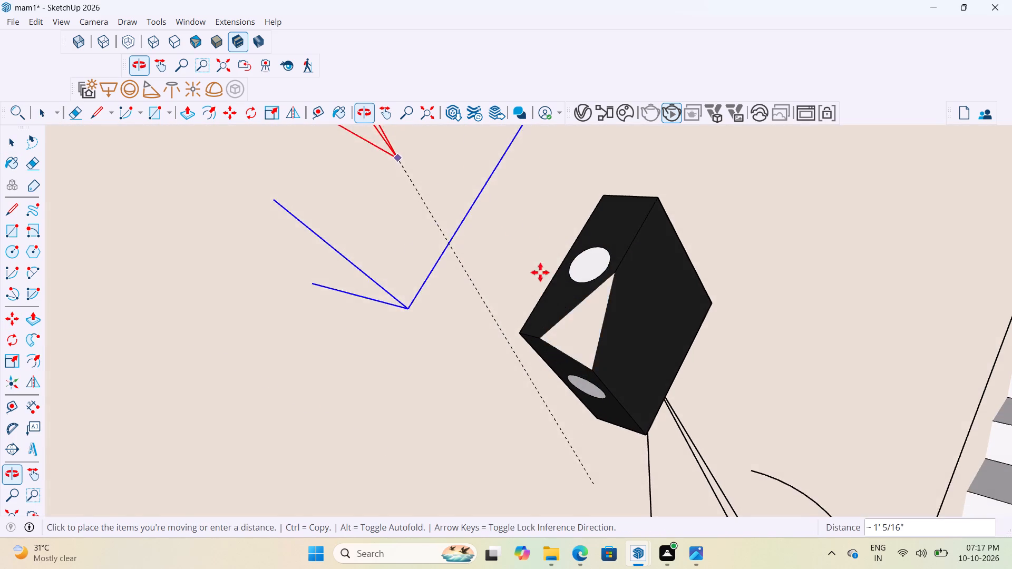
scroll(541, 283, "down", 2)
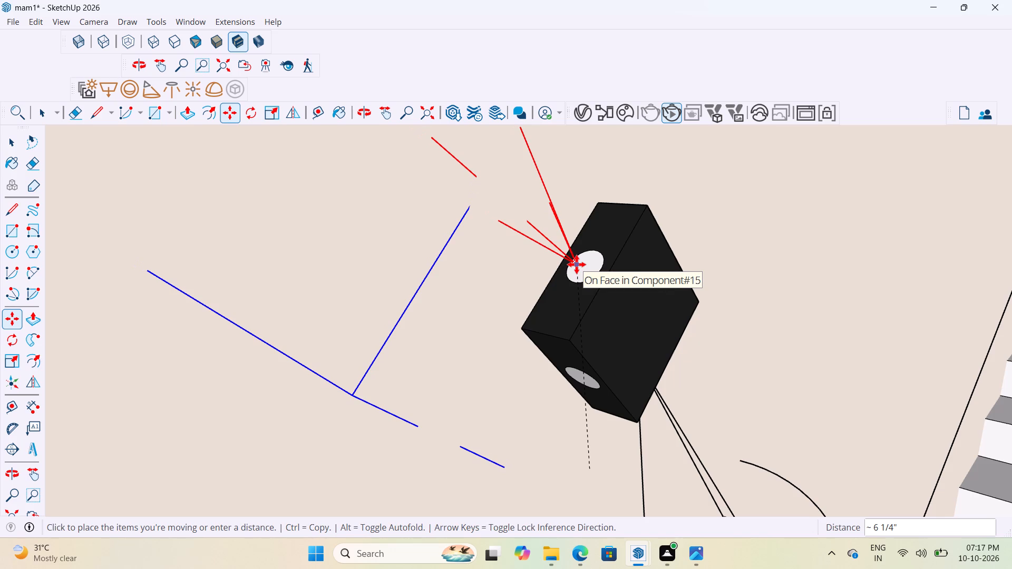
left_click(577, 264)
scroll(405, 390, "down", 3)
scroll(394, 344, "down", 10)
scroll(503, 333, "down", 5)
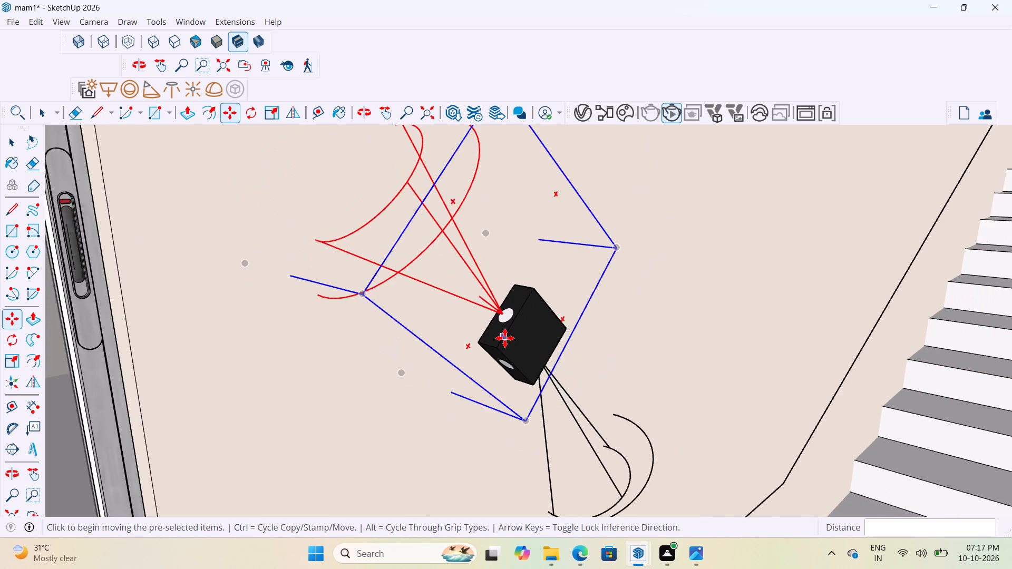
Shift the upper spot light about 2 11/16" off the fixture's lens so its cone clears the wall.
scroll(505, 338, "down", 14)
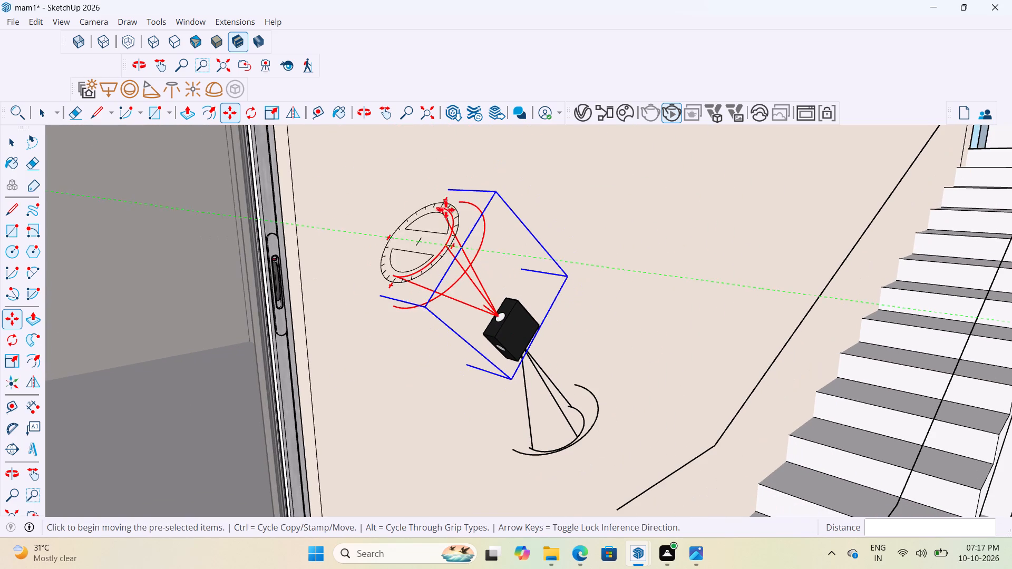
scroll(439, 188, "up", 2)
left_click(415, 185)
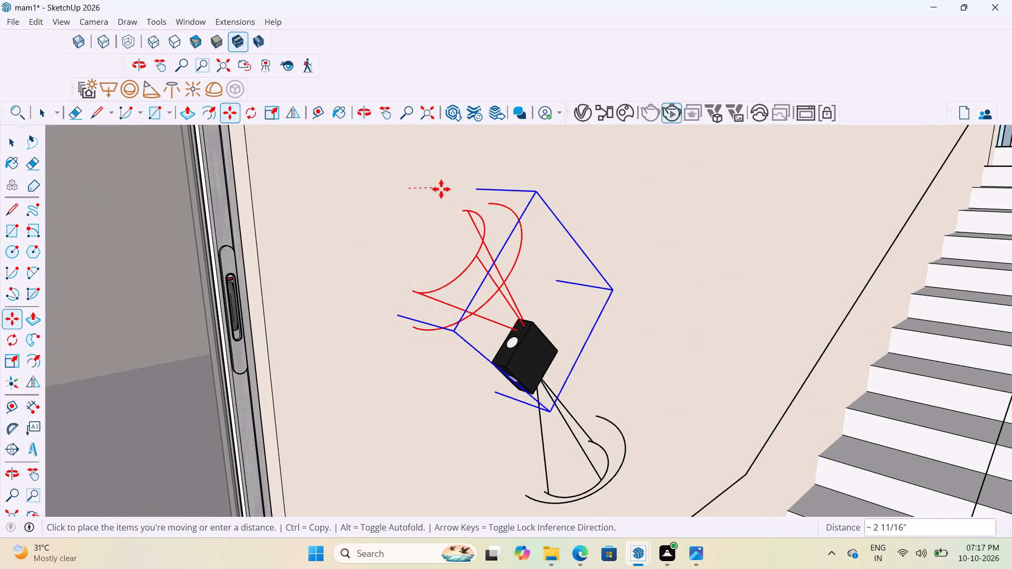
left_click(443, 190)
Move the upper spot light's apex back onto the round lens on the fixture's upper face, and deselect it.
scroll(484, 250, "down", 3)
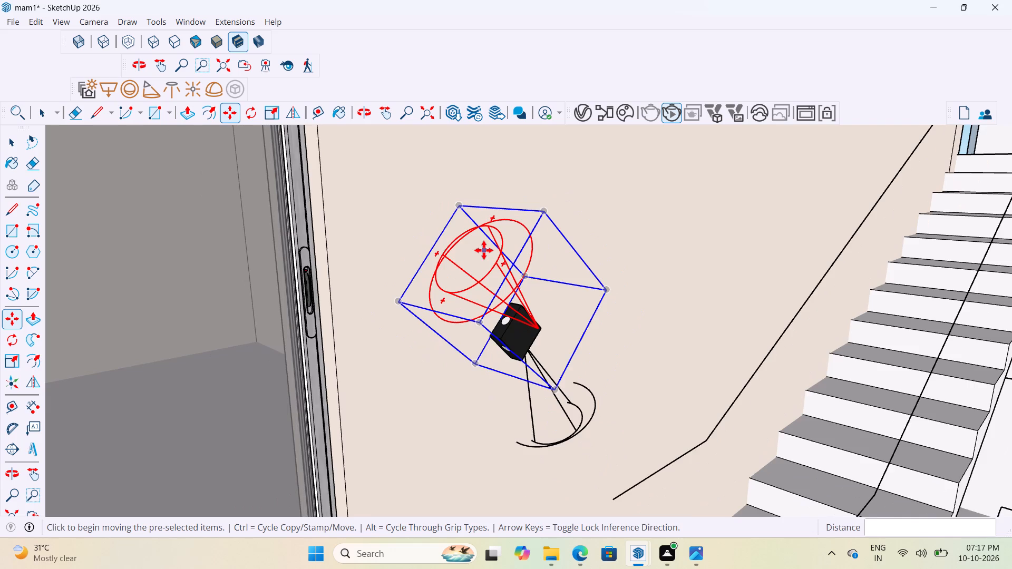
scroll(485, 250, "down", 4)
middle_click_drag(515, 335, 442, 295)
scroll(442, 257, "up", 8)
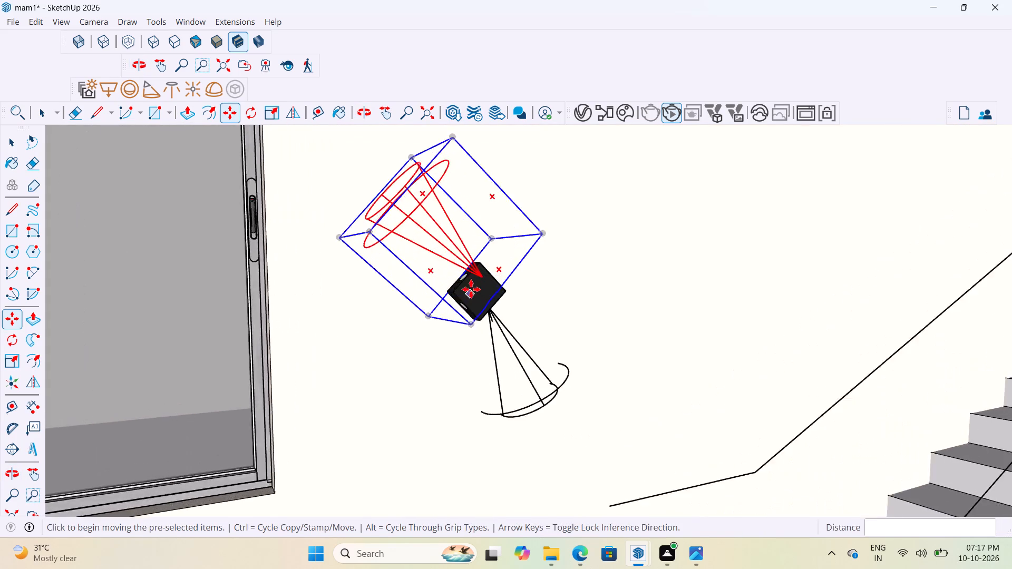
scroll(471, 289, "up", 6)
scroll(508, 321, "down", 6)
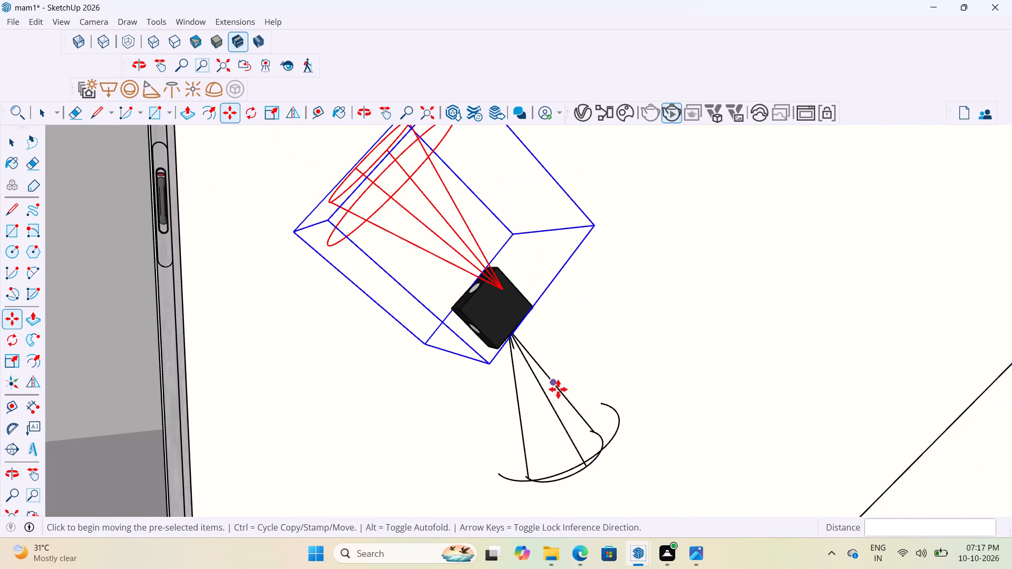
middle_click_drag(550, 387, 433, 372)
scroll(471, 264, "up", 5)
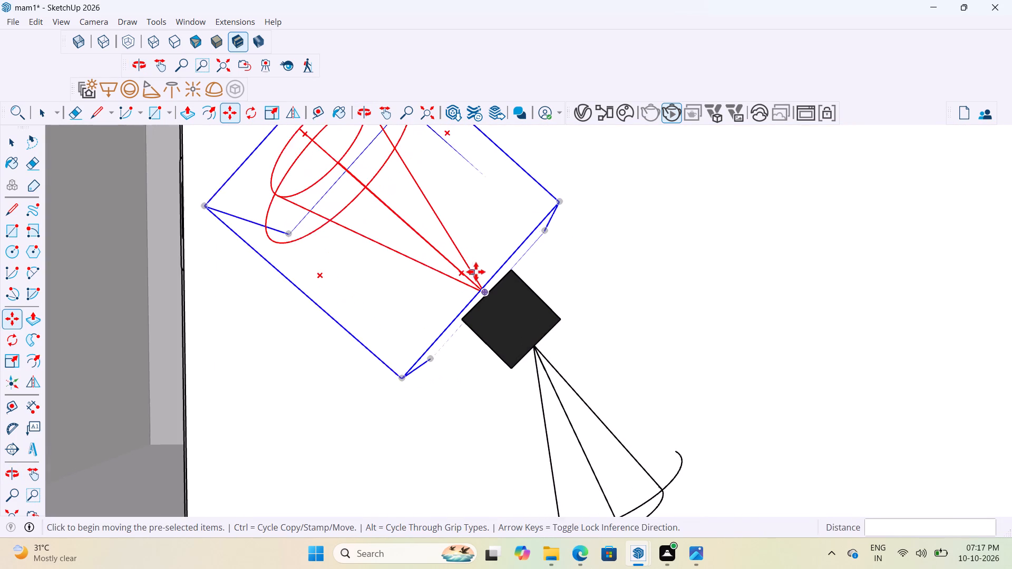
scroll(476, 272, "up", 13)
middle_click_drag(503, 307, 704, 411)
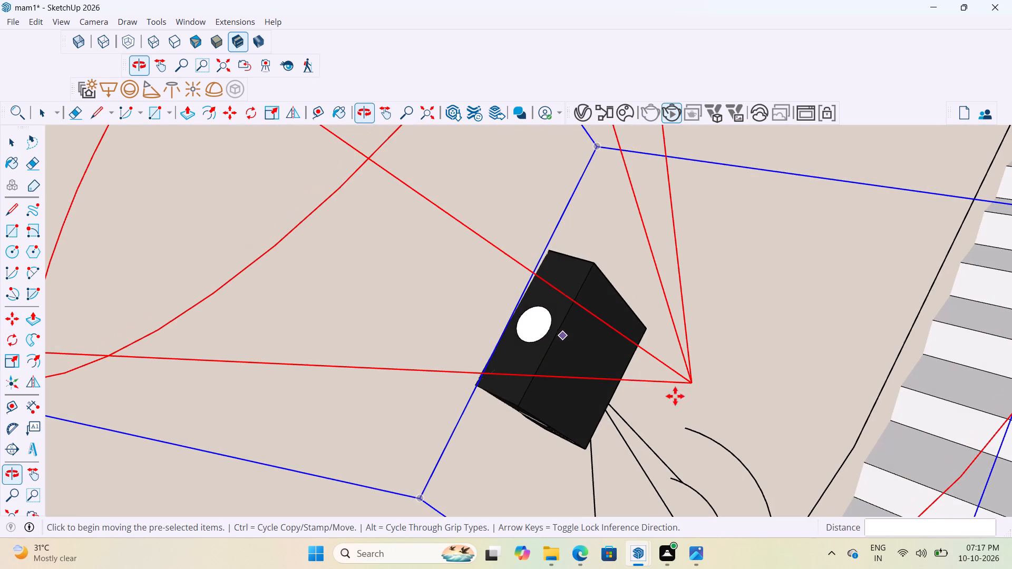
left_click(695, 382)
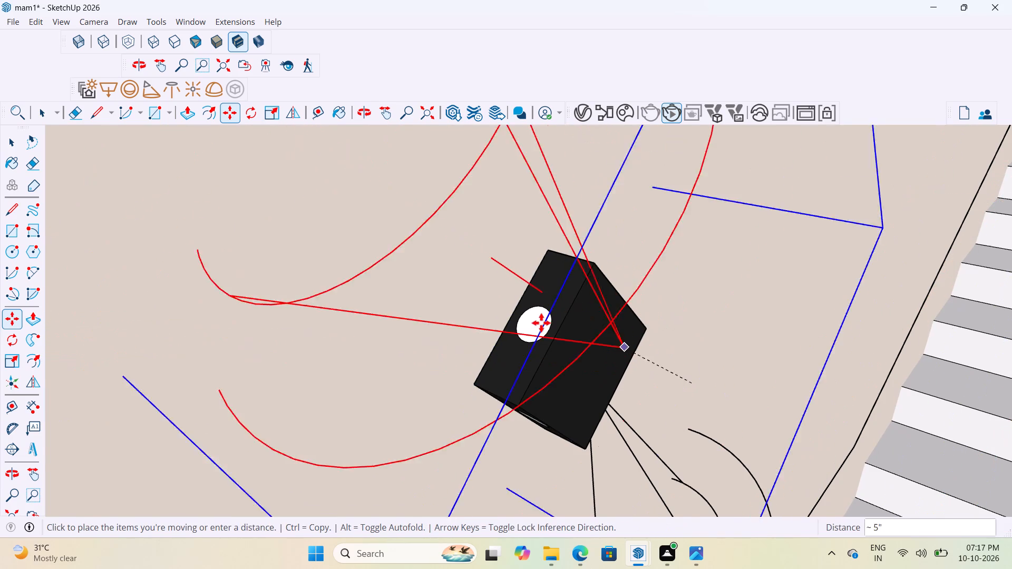
left_click(537, 323)
scroll(732, 376, "down", 14)
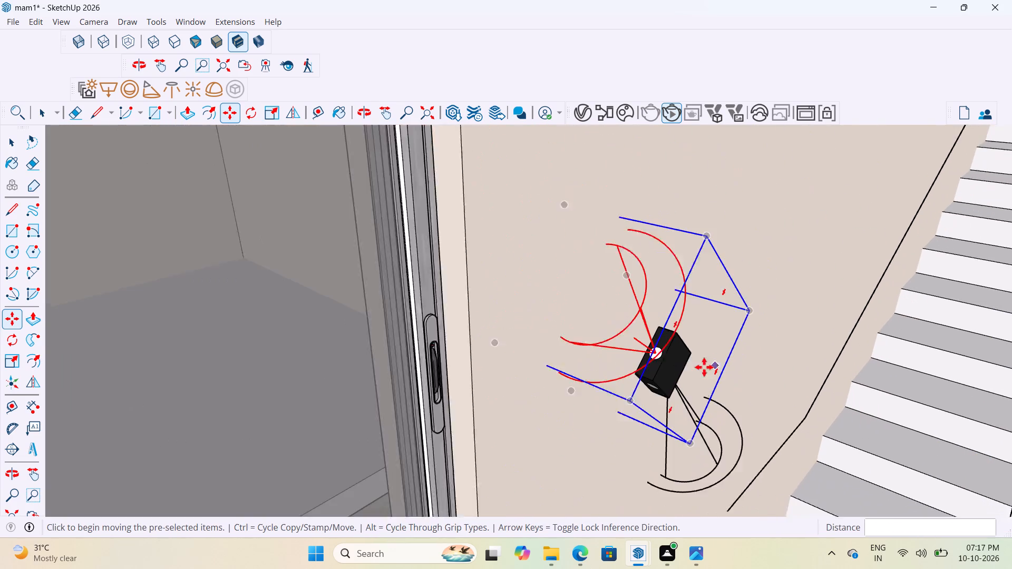
middle_click_drag(685, 358, 607, 297)
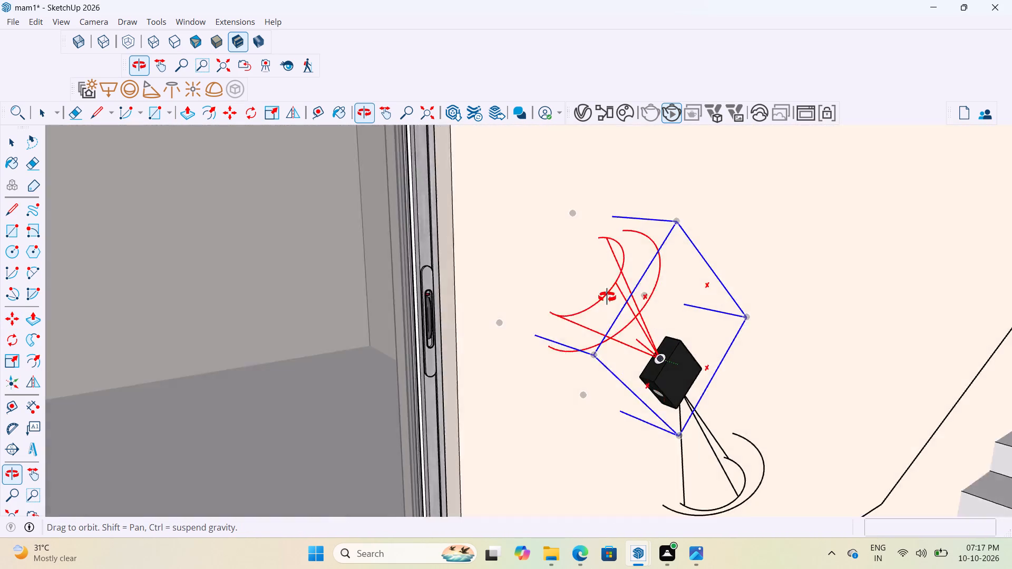
middle_click_drag(607, 297, 572, 284)
scroll(595, 307, "down", 8)
key("space")
left_click(720, 299)
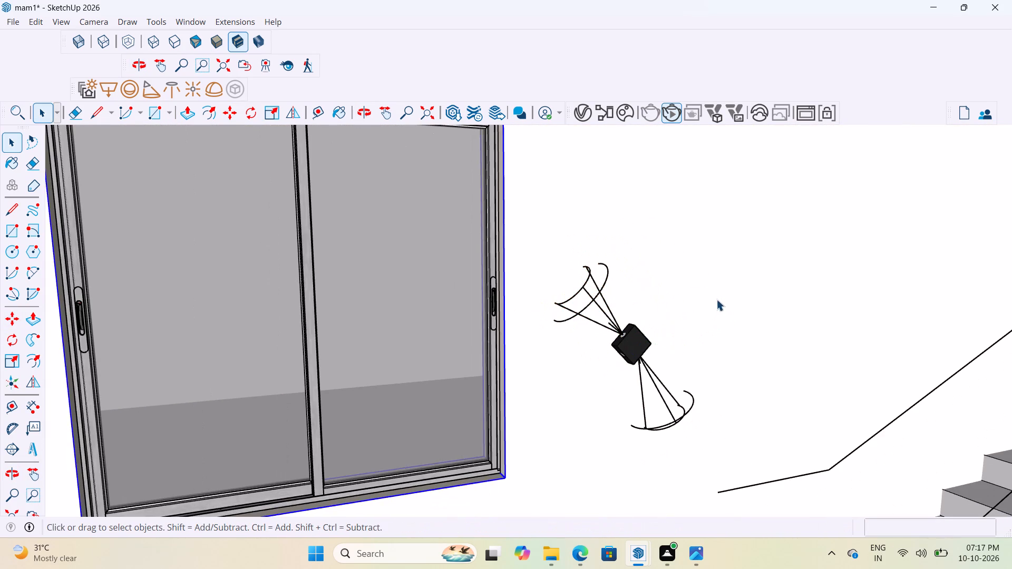
Examine the fixture's upper and lower spot lights close up and in view of the whole house.
scroll(611, 303, "up", 3)
middle_click_drag(597, 284, 619, 274)
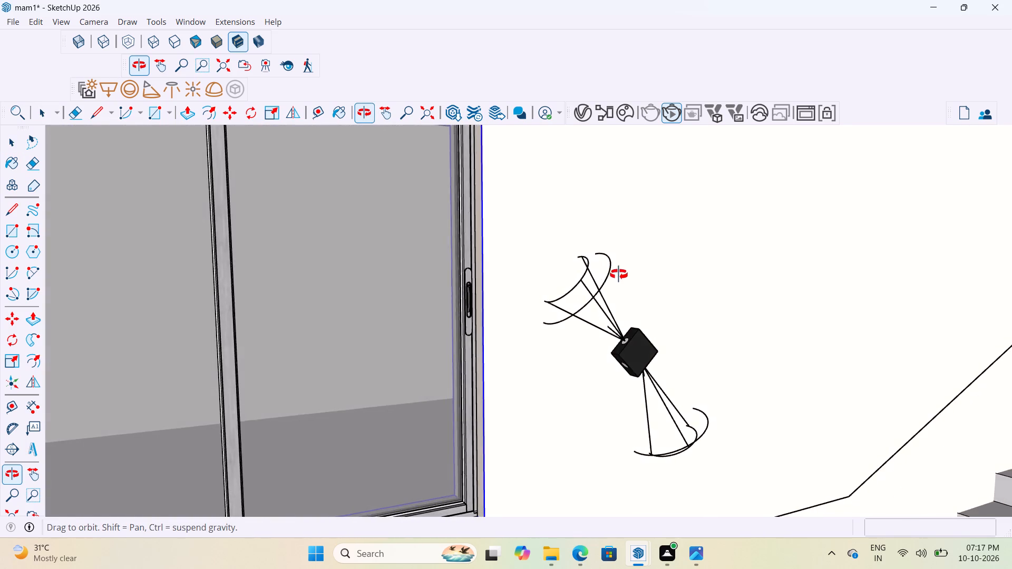
middle_click_drag(619, 274, 619, 275)
scroll(703, 464, "up", 6)
left_click(685, 423)
left_click(694, 433)
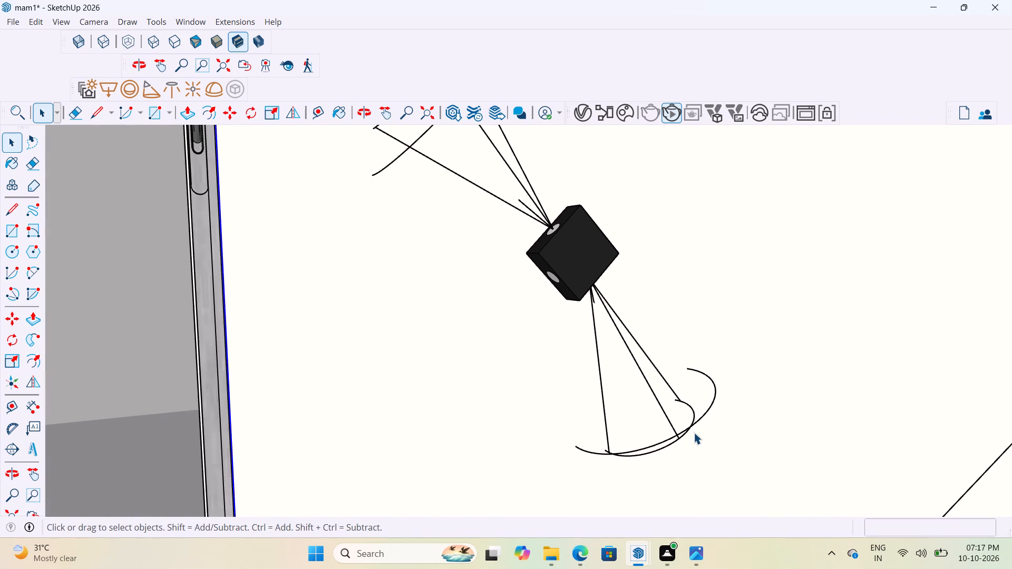
left_click_drag(693, 430, 691, 425)
scroll(650, 388, "down", 4)
scroll(605, 374, "down", 10)
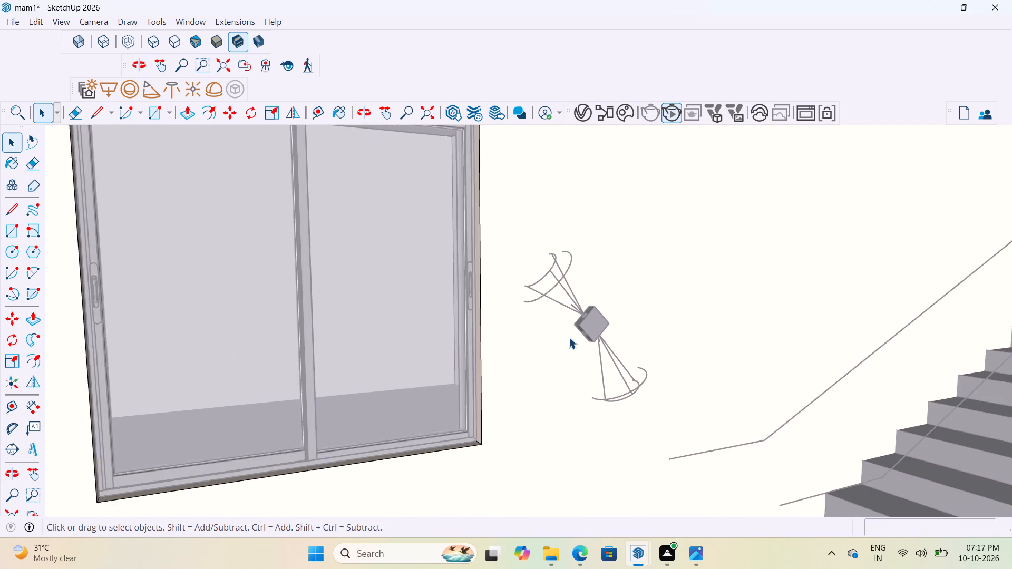
scroll(569, 337, "down", 20)
scroll(569, 337, "down", 3)
left_click(162, 409)
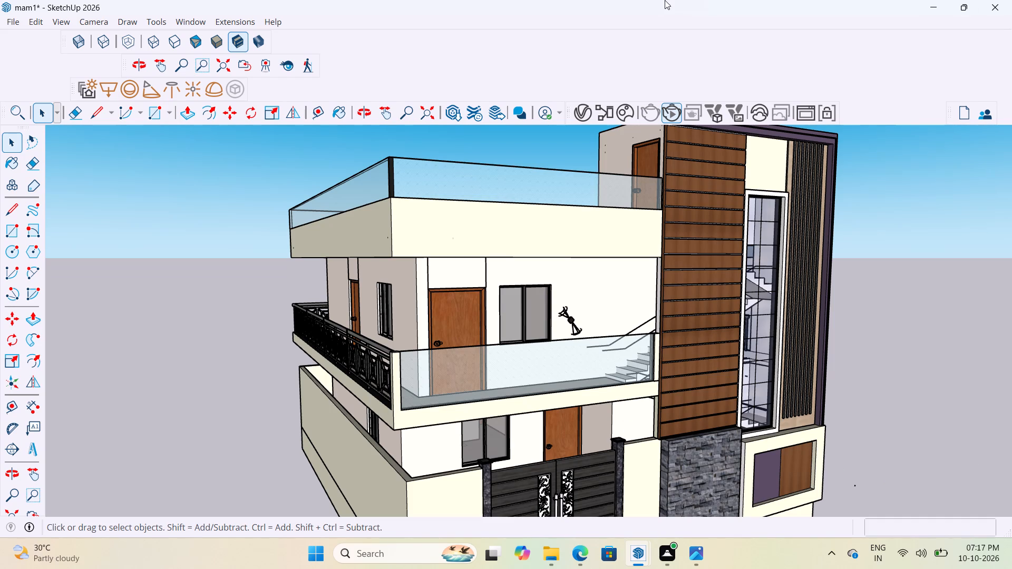
Move the fixture's upper spot light about 8 1/4" outward so its whole cone stands clear of the wall.
scroll(554, 304, "up", 9)
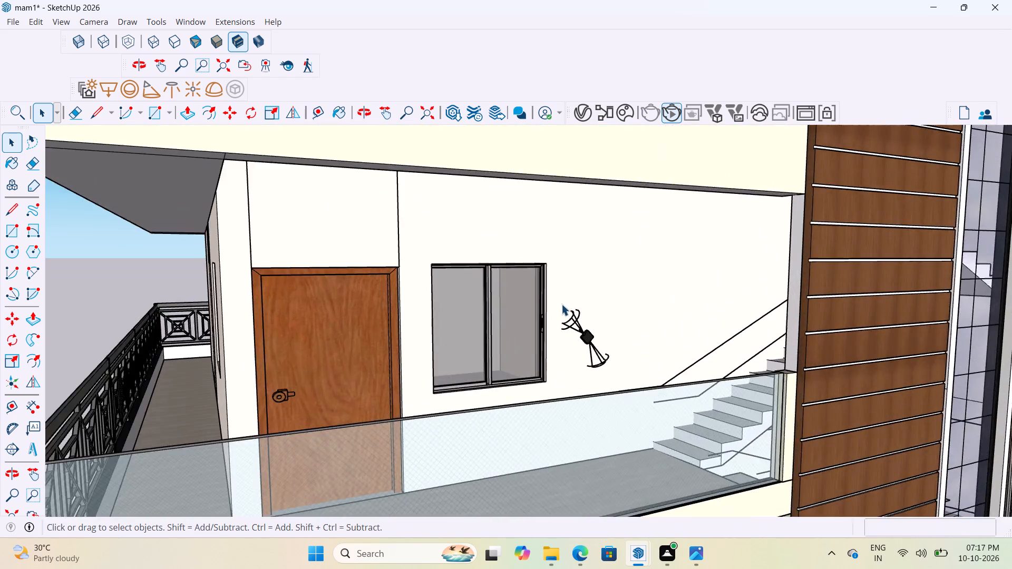
scroll(561, 304, "up", 6)
middle_click_drag(585, 319, 641, 371)
scroll(641, 371, "up", 6)
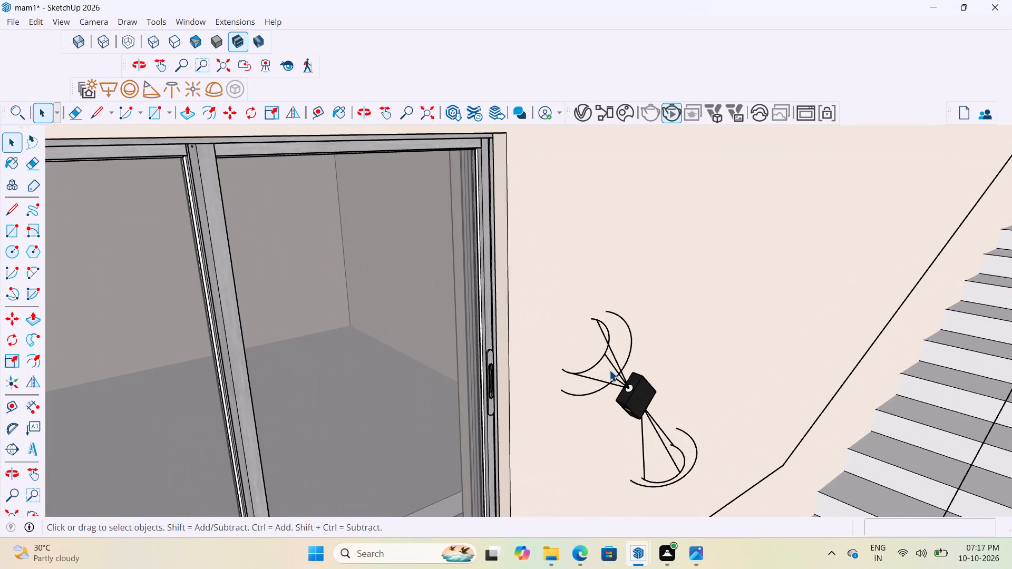
left_click(609, 370)
scroll(609, 370, "up", 4)
left_click(620, 355)
scroll(620, 355, "up", 3)
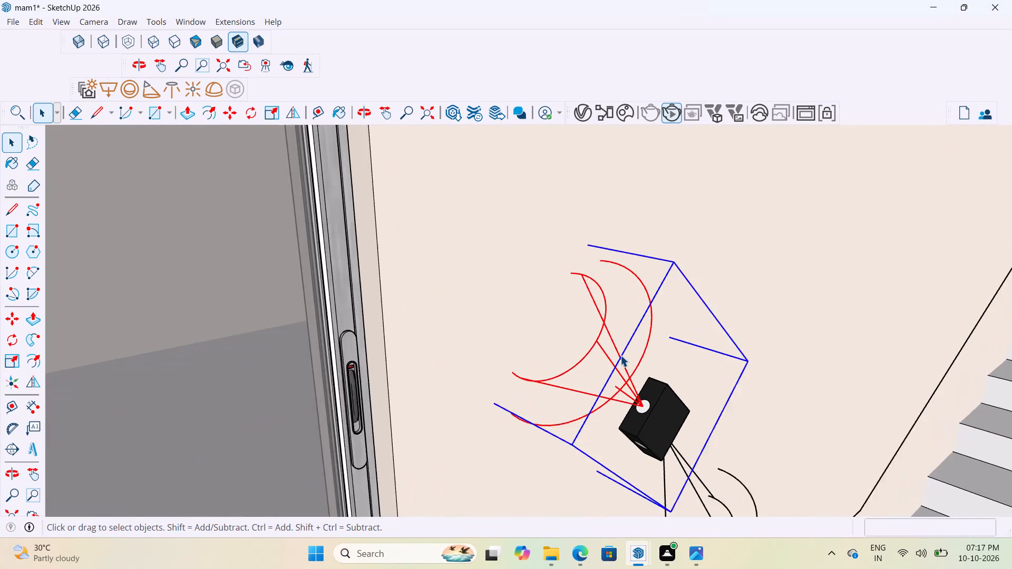
key("m")
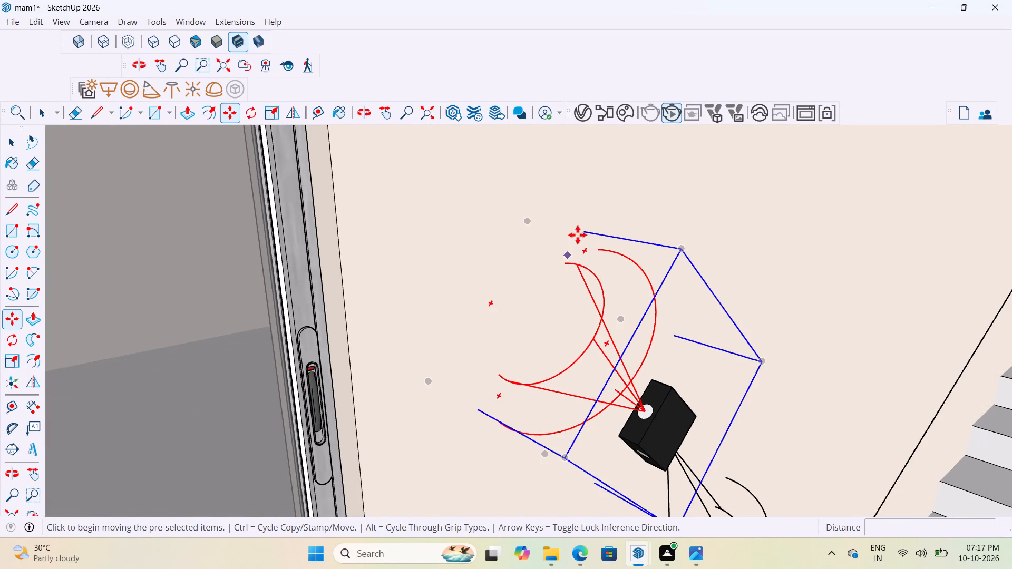
left_click(530, 219)
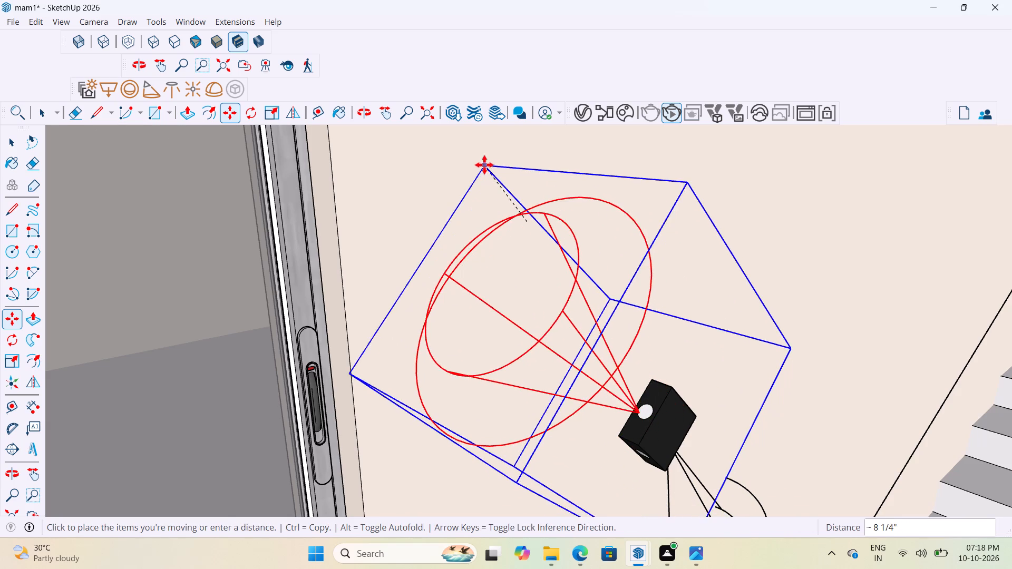
left_click(484, 161)
Move the upper spot light about 8 7/16" back so its apex sits at the lens on the fixture's upper face, and deselect it.
scroll(592, 416, "up", 3)
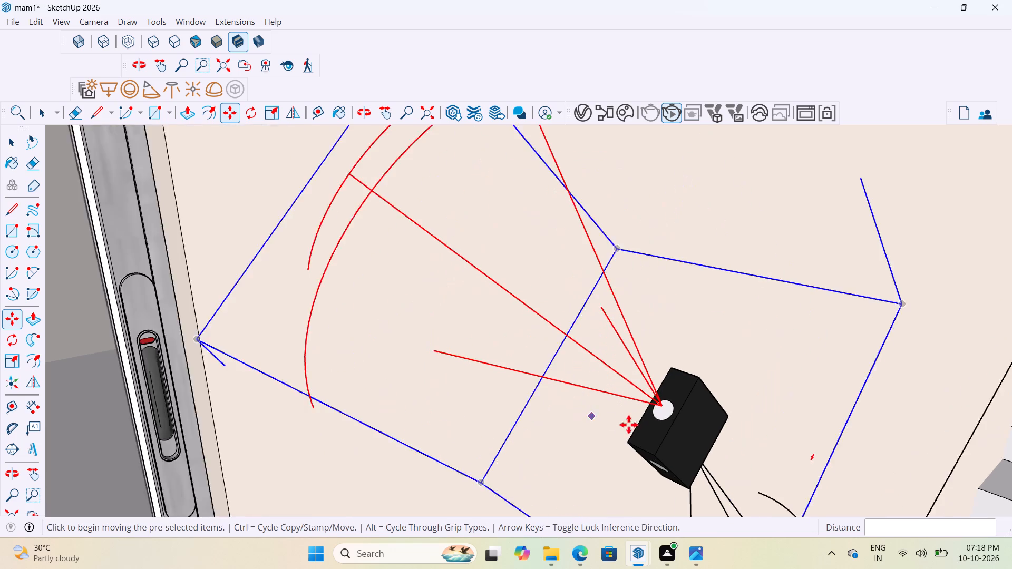
scroll(629, 425, "up", 3)
middle_click_drag(661, 413, 660, 389)
scroll(576, 391, "down", 2)
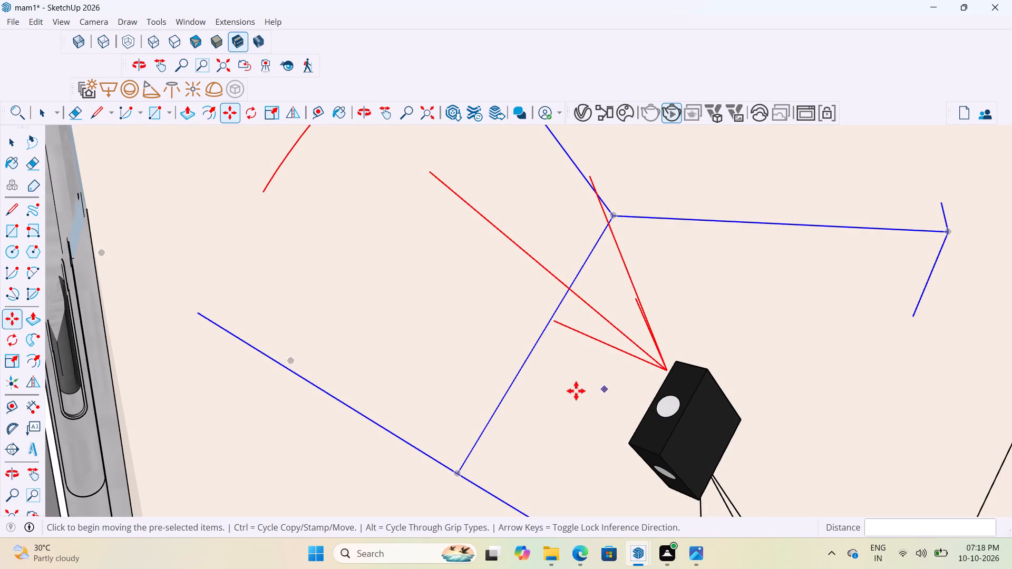
scroll(576, 391, "down", 10)
middle_click_drag(625, 401, 518, 308)
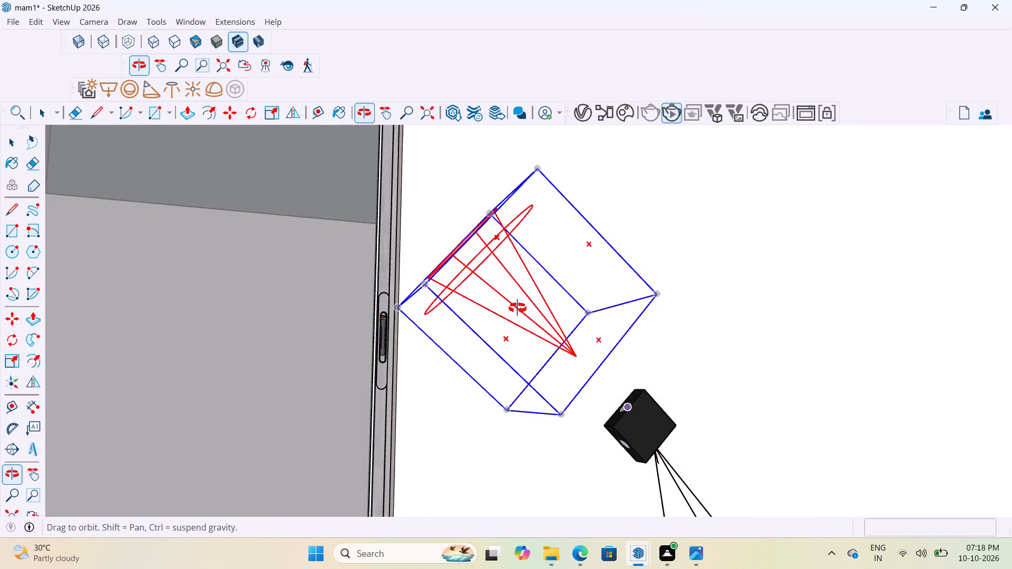
middle_click_drag(518, 308, 476, 308)
scroll(598, 401, "up", 3)
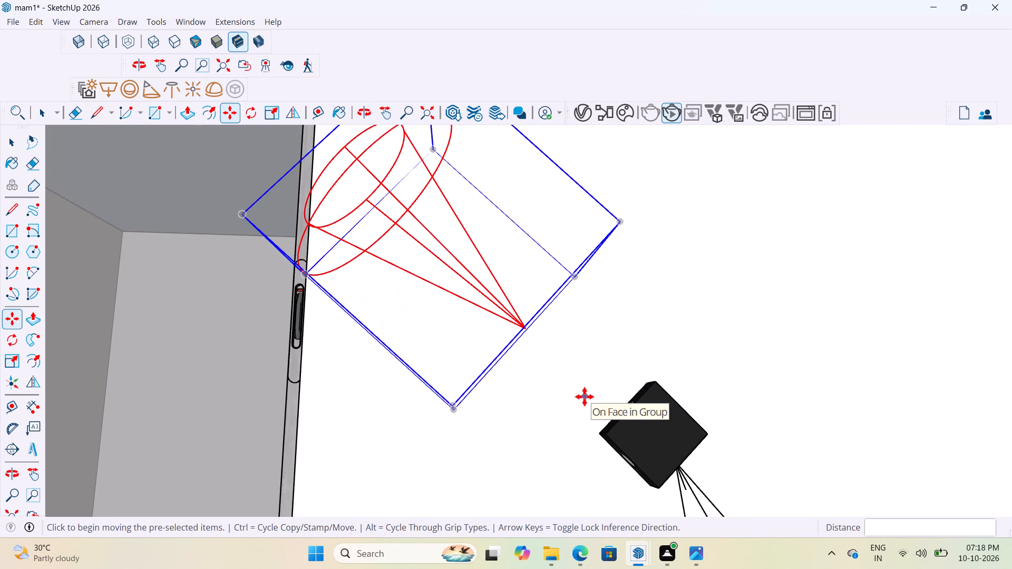
key("m")
scroll(572, 379, "up", 1)
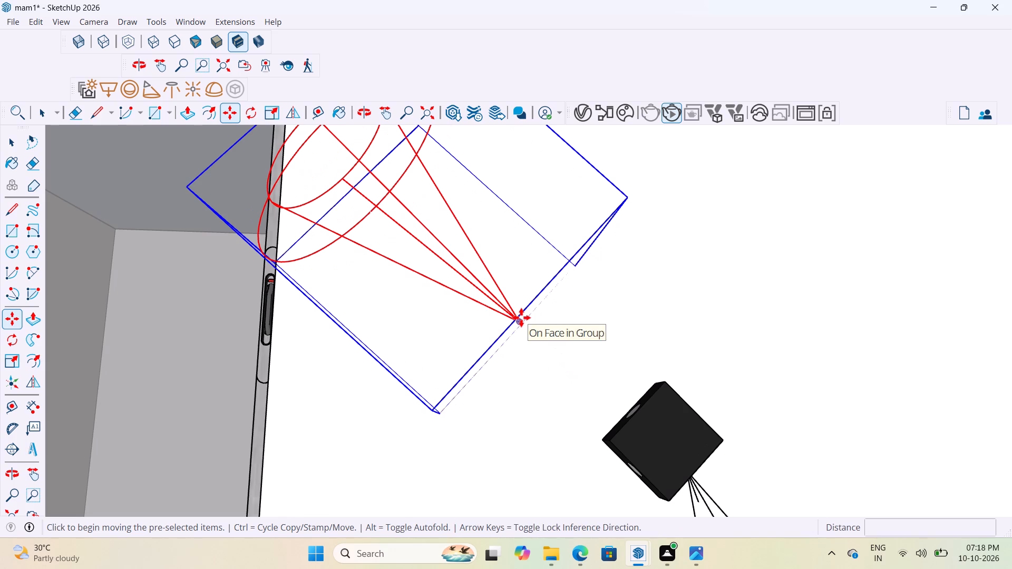
left_click(521, 318)
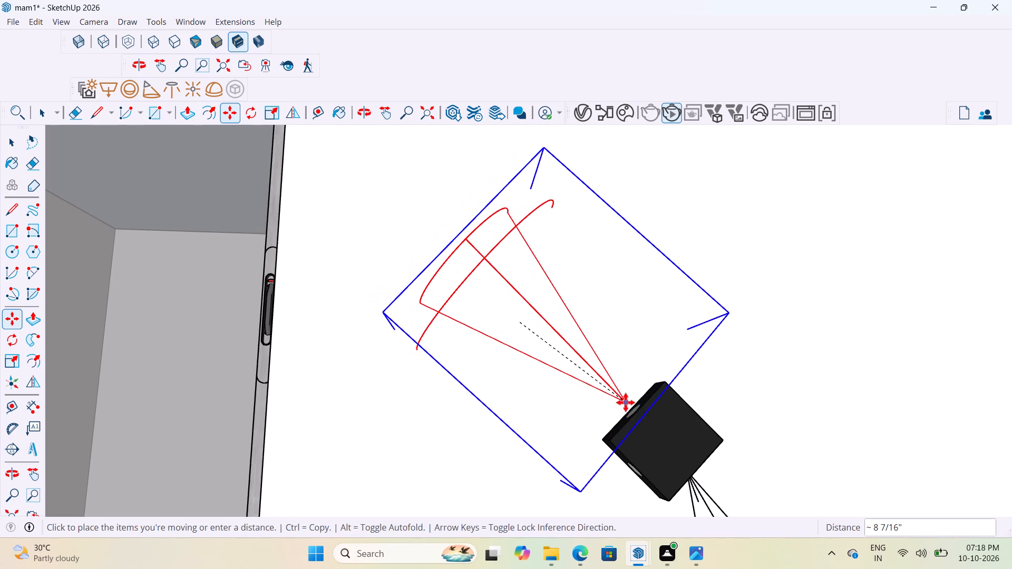
left_click(626, 403)
scroll(651, 397, "down", 3)
middle_click_drag(651, 394, 780, 434)
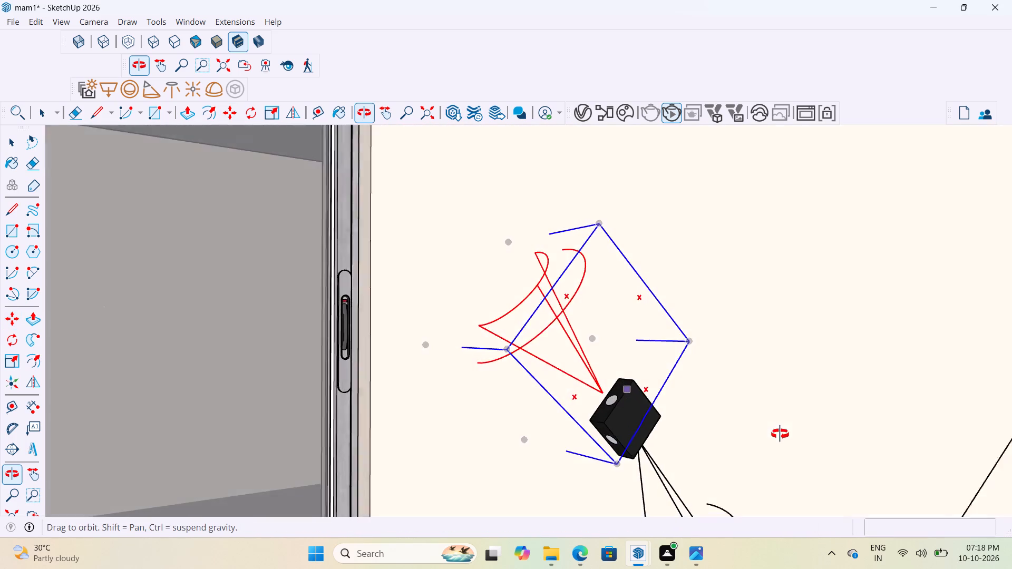
middle_click_drag(780, 434, 804, 450)
scroll(710, 406, "down", 8)
key("space")
key("space")
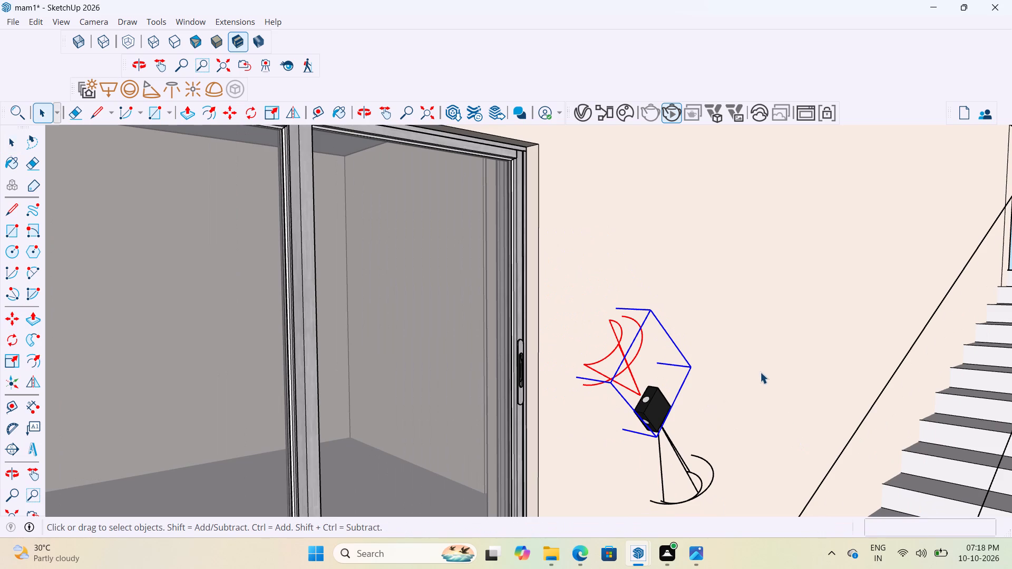
left_click(760, 367)
Select the fixture's upper spot light and shift it about 3" outward so more of its cone clears the wall.
scroll(659, 379, "up", 7)
scroll(627, 359, "down", 5)
left_click(606, 375)
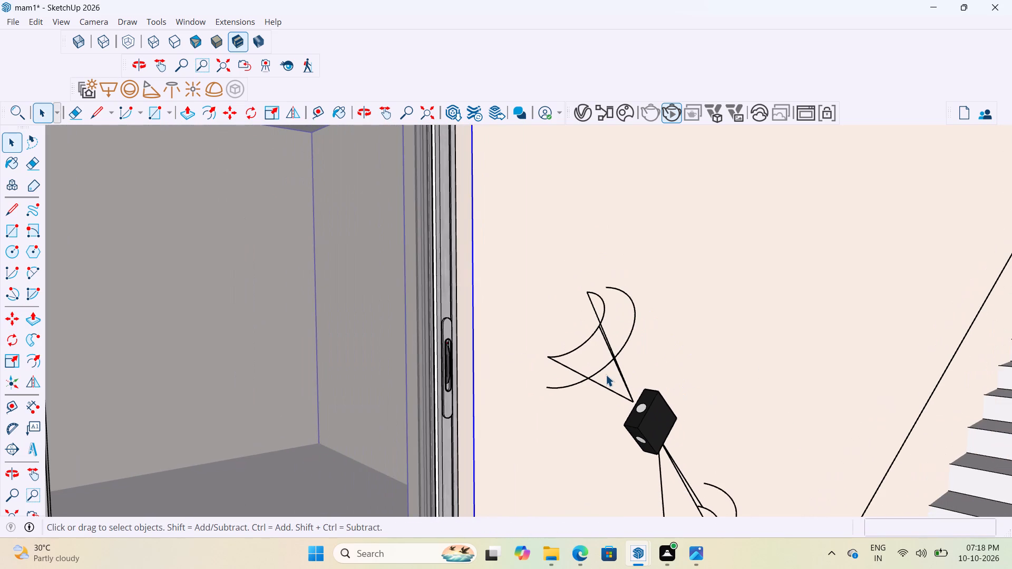
scroll(607, 357, "up", 2)
left_click(602, 315)
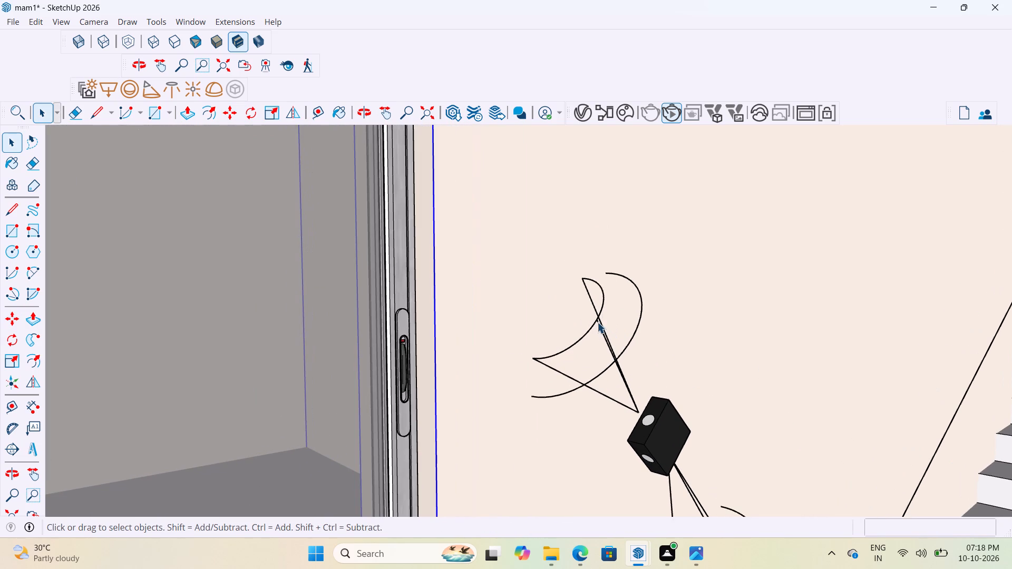
scroll(597, 322, "down", 5)
middle_click_drag(651, 341, 357, 375)
left_click(494, 376)
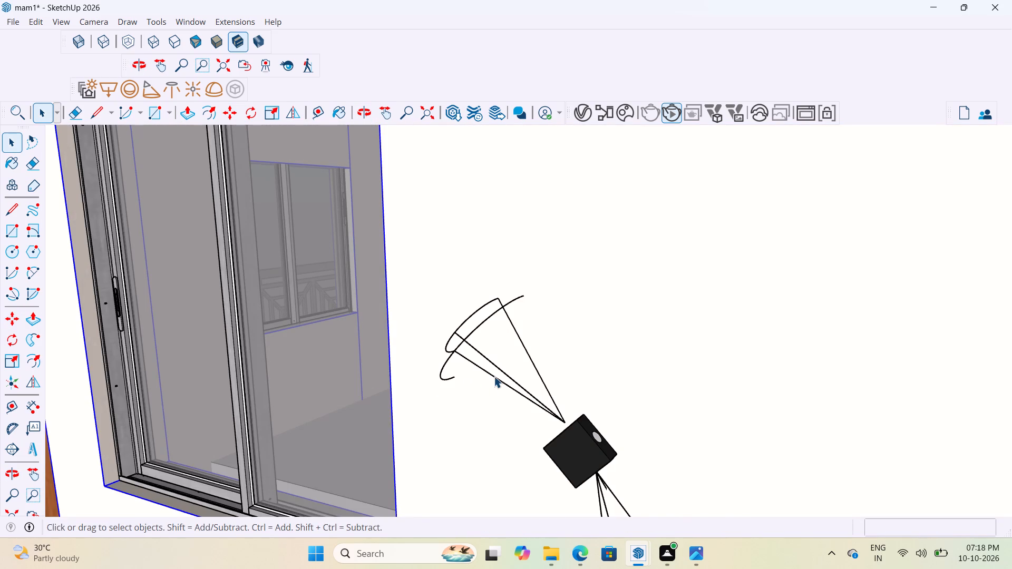
key("m")
scroll(610, 390, "up", 2)
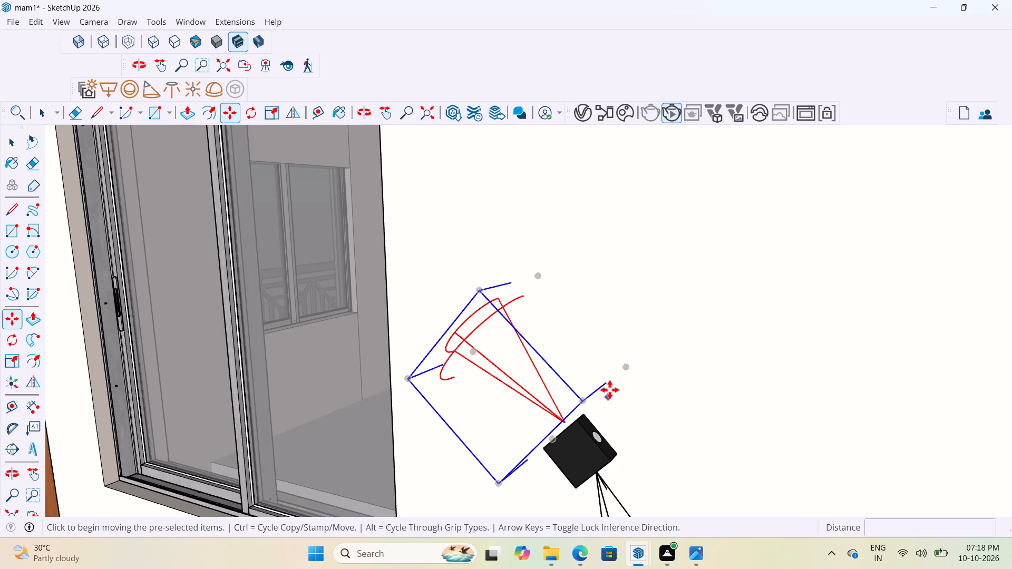
left_click(627, 364)
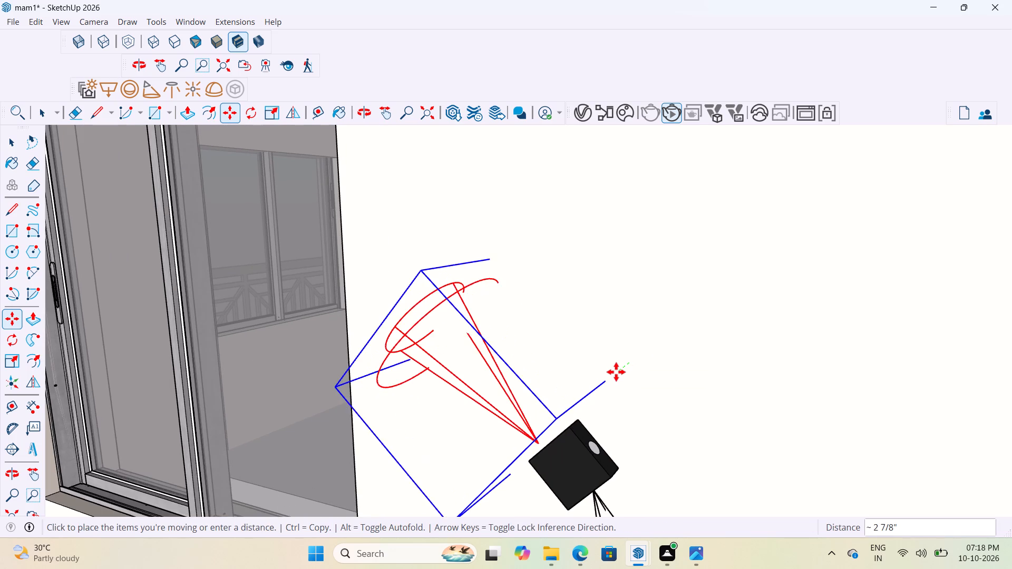
left_click(613, 375)
Scale the black fixture body by about 2.66 along red, keeping green at 1.00, so it projects further from the wall.
middle_click_drag(607, 392, 688, 408)
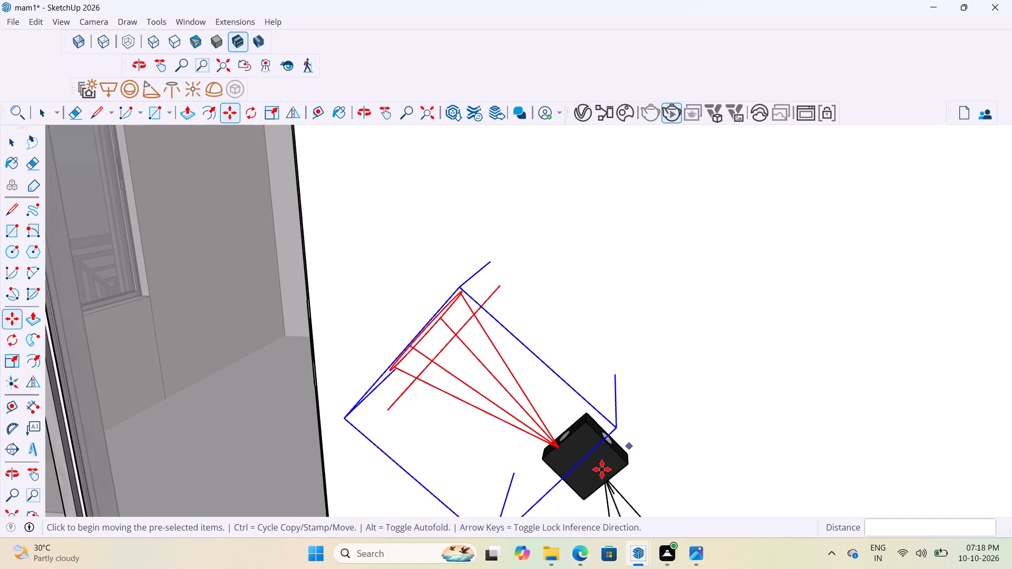
scroll(600, 469, "up", 6)
key("space")
left_click(603, 464)
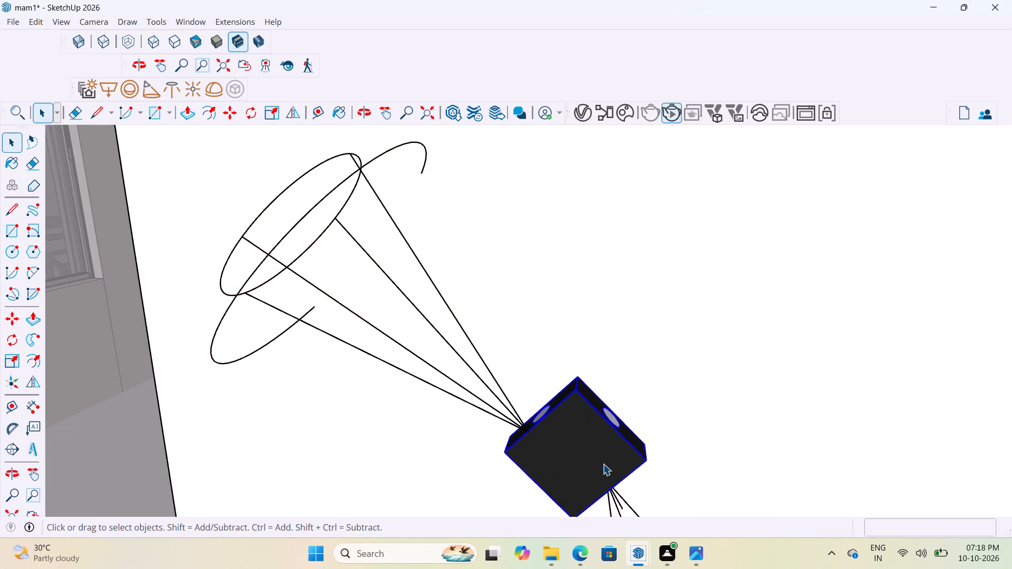
key("s")
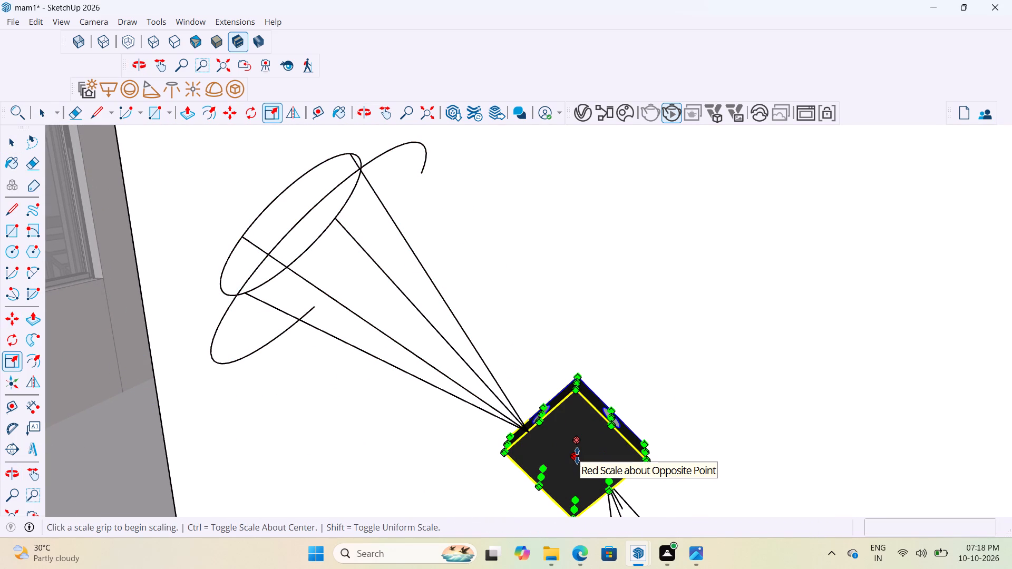
scroll(572, 460, "up", 5)
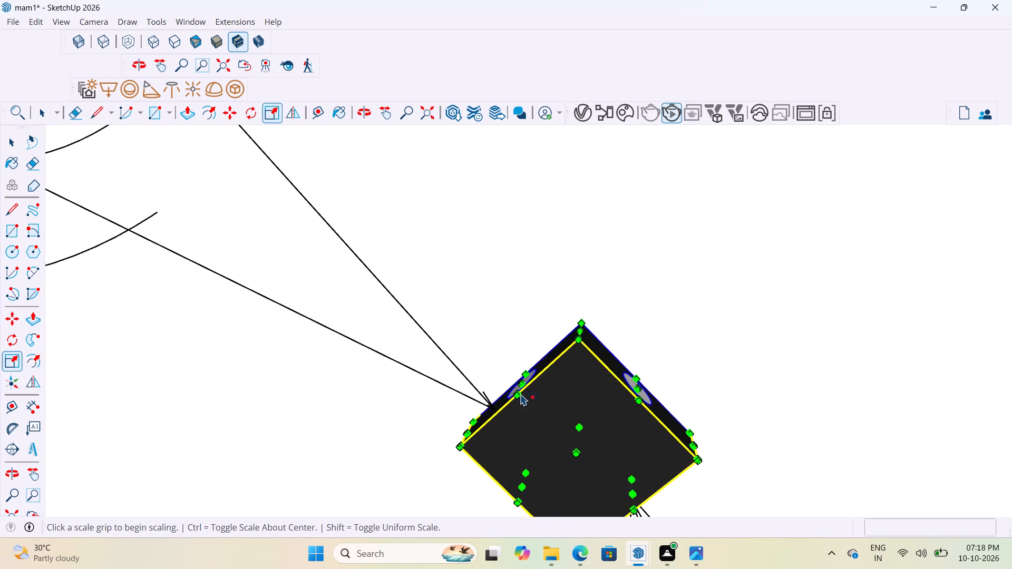
left_click(518, 395)
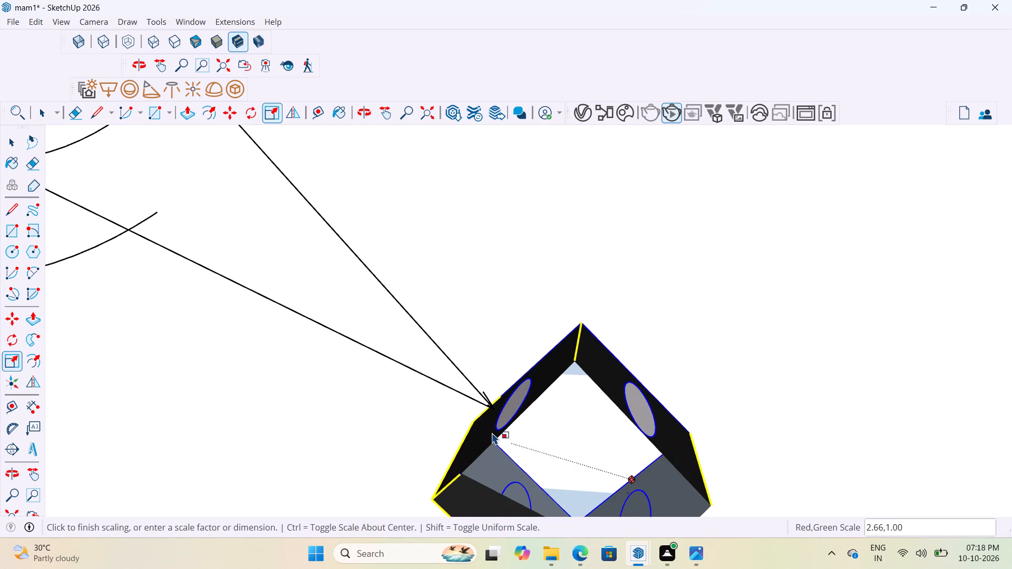
left_click(492, 433)
key("space")
left_click(691, 256)
Examine how the upper spot light lines up with the deepened fixture's lens, close up and from across the balcony.
scroll(691, 256, "down", 3)
middle_click_drag(630, 331, 568, 333)
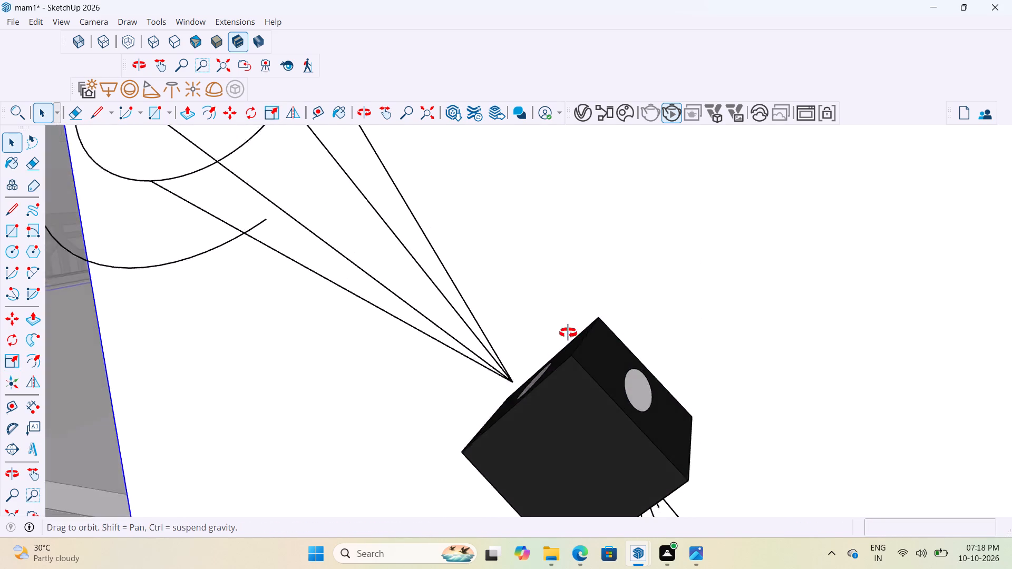
middle_click_drag(568, 333, 542, 334)
scroll(465, 361, "up", 3)
middle_click_drag(514, 347, 663, 350)
scroll(631, 370, "down", 9)
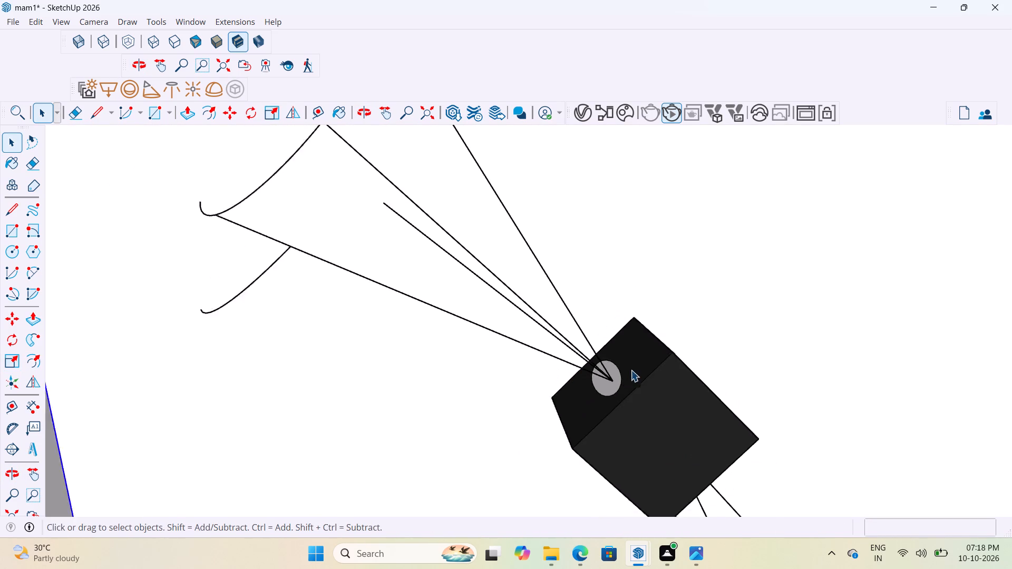
left_click(589, 349)
scroll(615, 401, "down", 5)
scroll(605, 330, "down", 5)
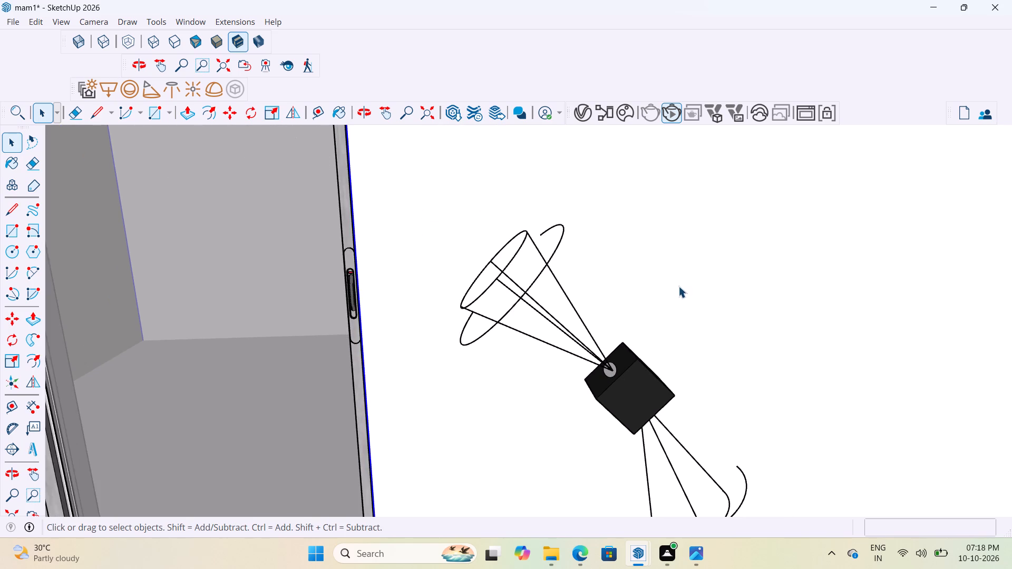
left_click(678, 286)
scroll(659, 277, "down", 20)
scroll(659, 277, "down", 11)
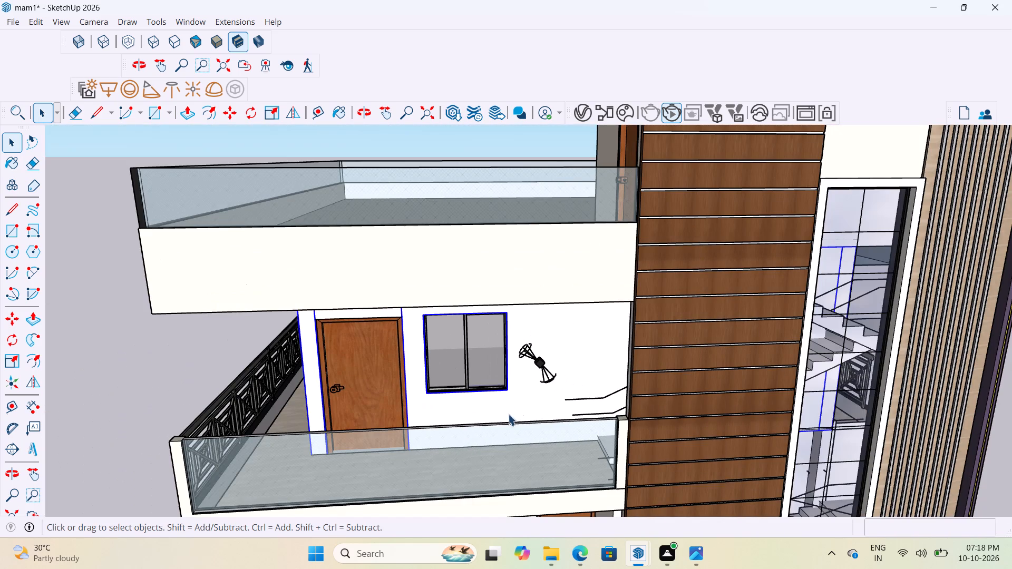
left_click(199, 355)
scroll(497, 361, "up", 16)
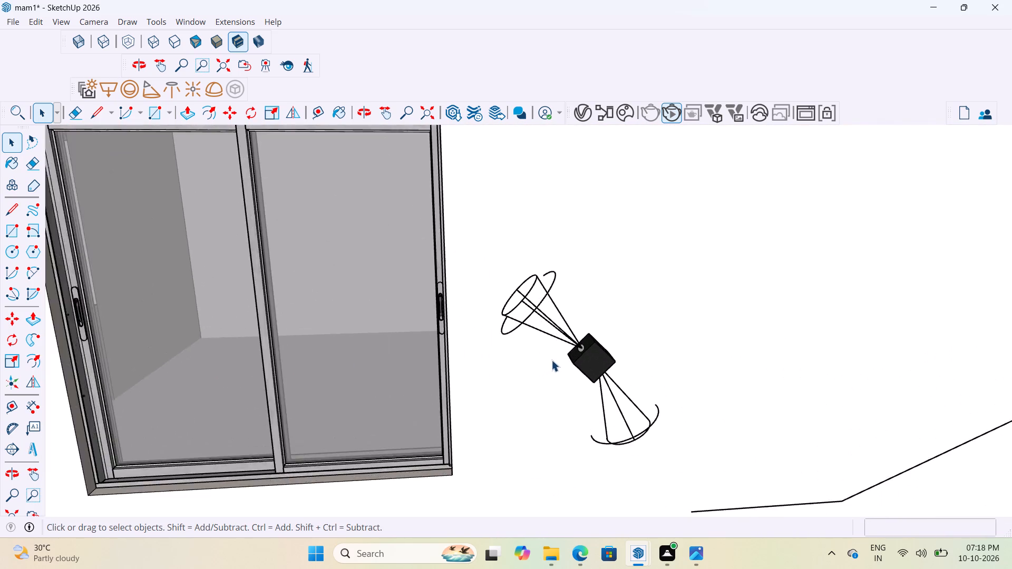
Select the fixture's upper spot light and nudge it further outward so its full cone stands clear of the wall.
middle_click_drag(561, 354, 520, 331)
left_click(565, 333)
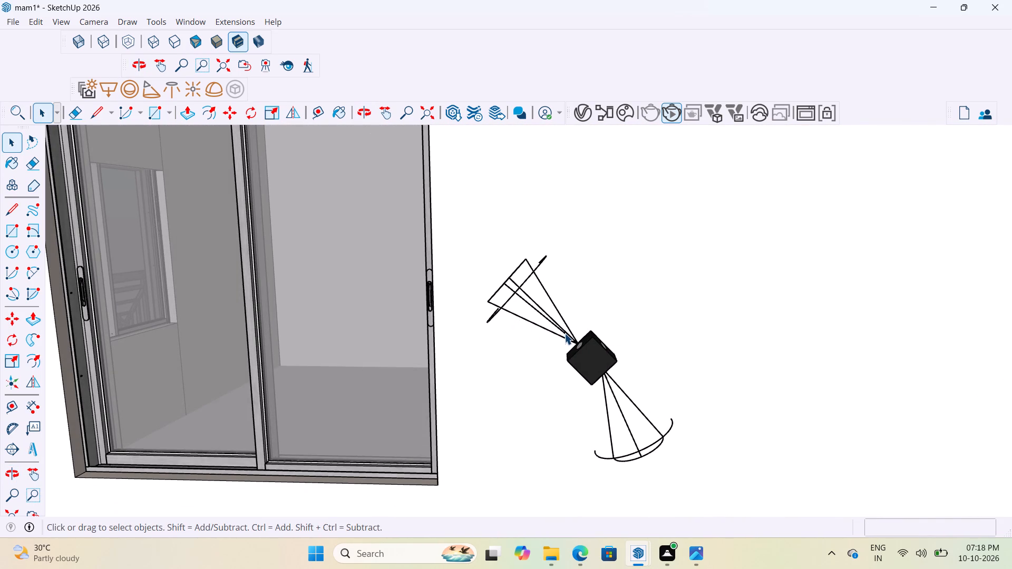
scroll(565, 333, "up", 8)
middle_click_drag(494, 369, 386, 391)
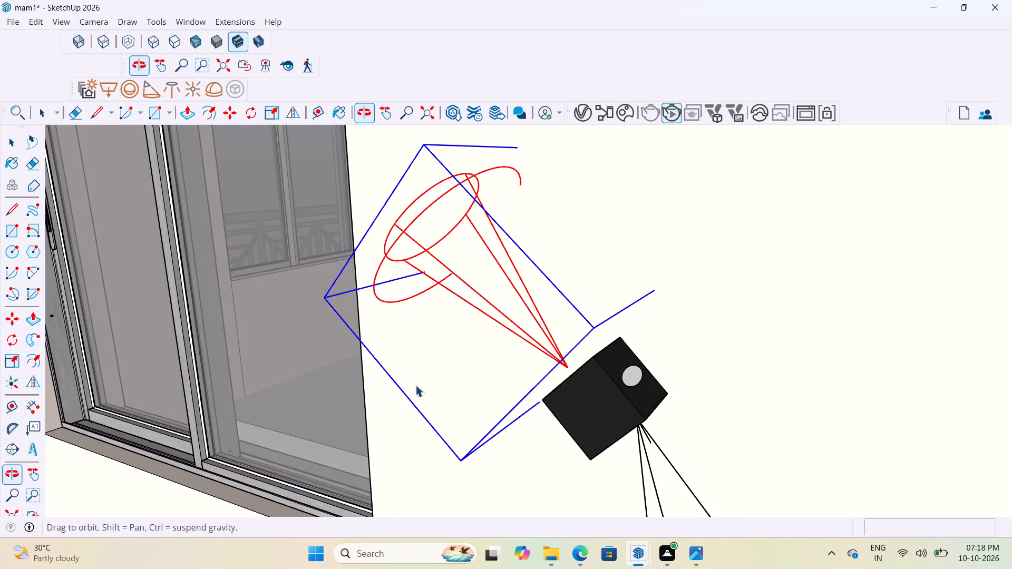
scroll(644, 302, "down", 3)
key("m")
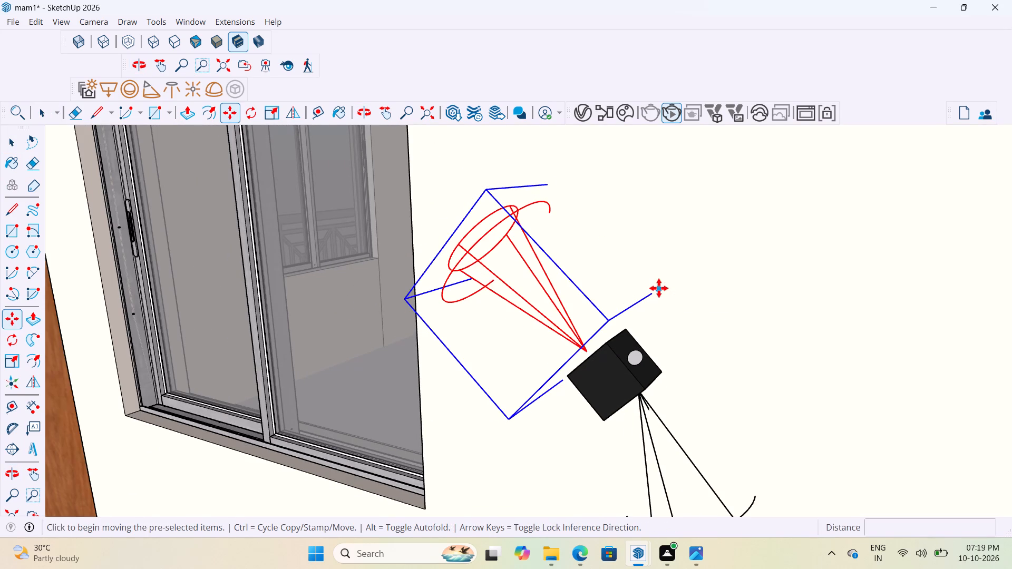
left_click(659, 288)
left_click(653, 291)
scroll(661, 344, "down", 3)
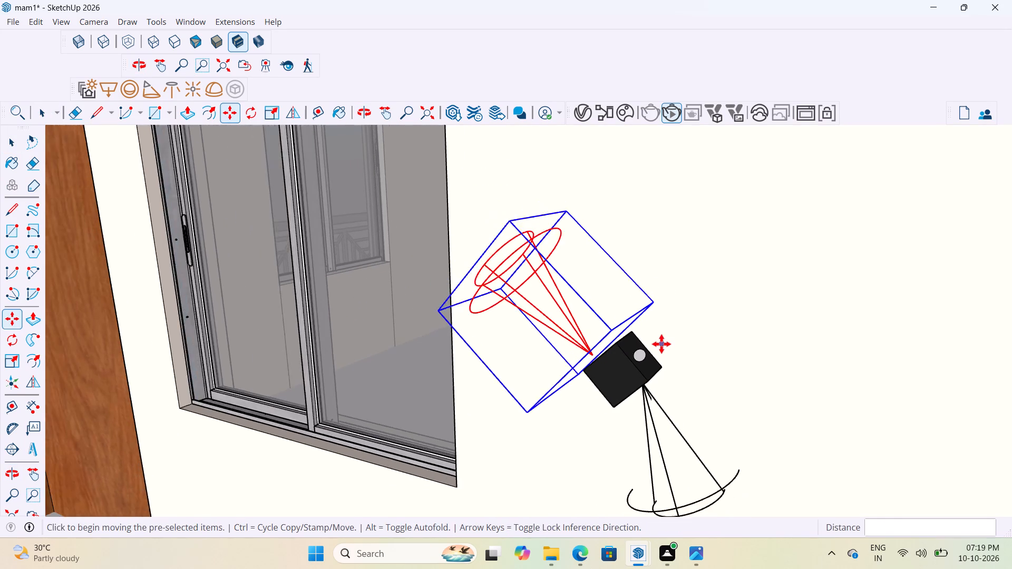
Move the upper spot light about 2 7/16" to seat its apex on the round lens of the fixture's upper face.
middle_click_drag(661, 344, 757, 371)
scroll(634, 382, "up", 13)
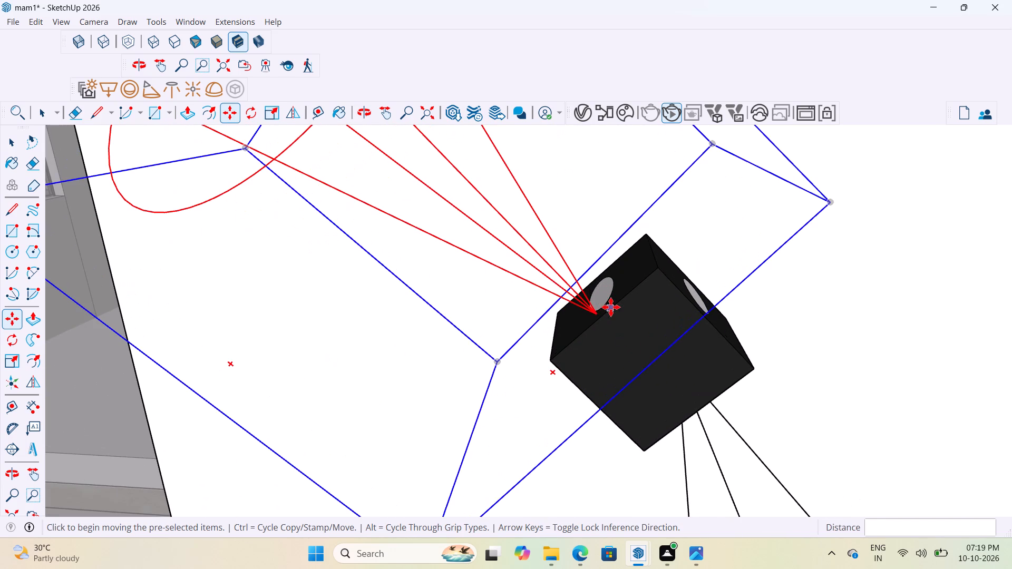
left_click(596, 311)
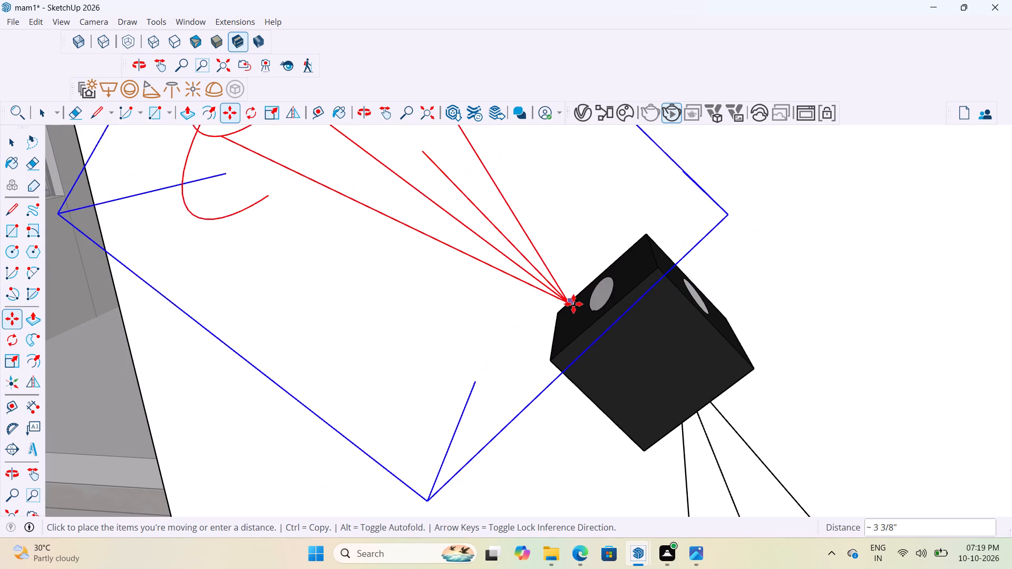
scroll(573, 304, "down", 7)
middle_click_drag(573, 304, 721, 331)
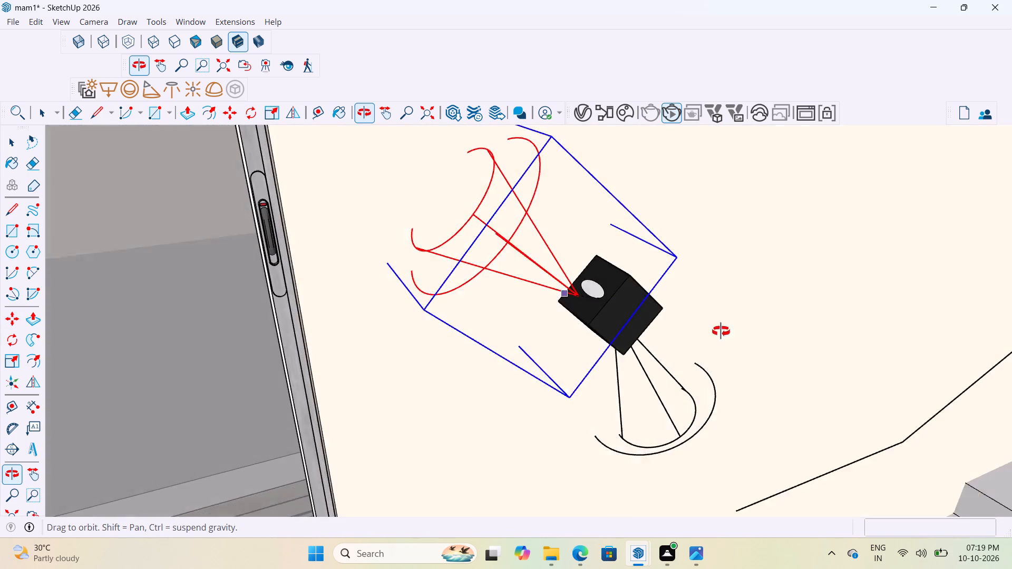
middle_click_drag(721, 331, 748, 330)
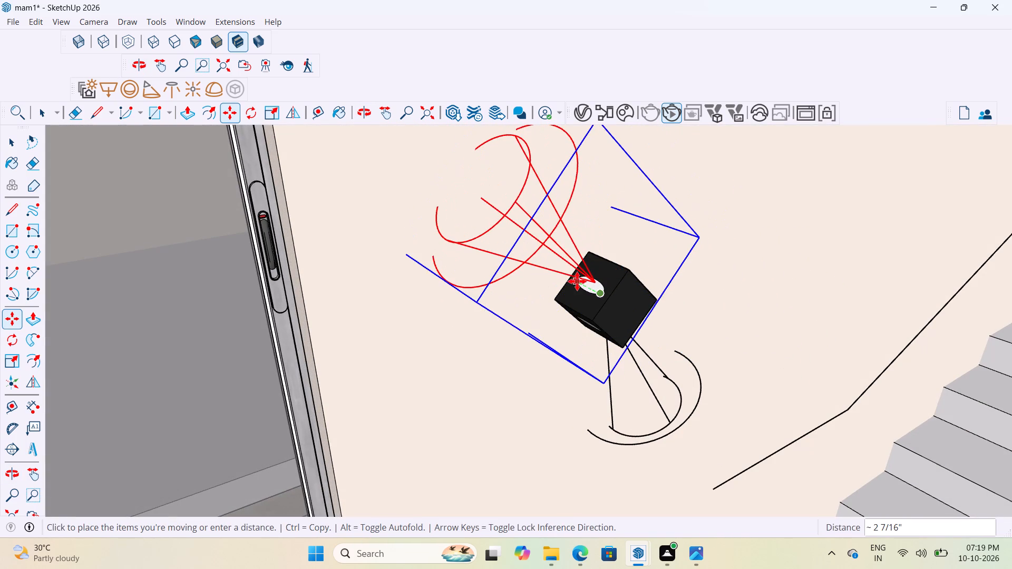
left_click(577, 281)
Scale the upper spot light to about 0.76 along green, and narrow it again from the opposite side.
key("s")
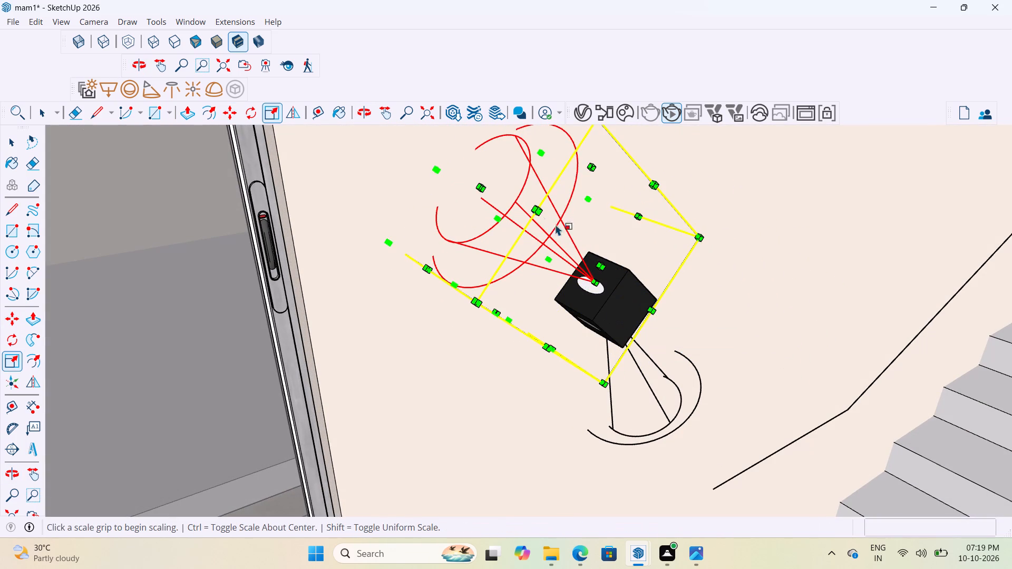
scroll(616, 285, "down", 1)
middle_click_drag(634, 284, 718, 305)
left_click(504, 229)
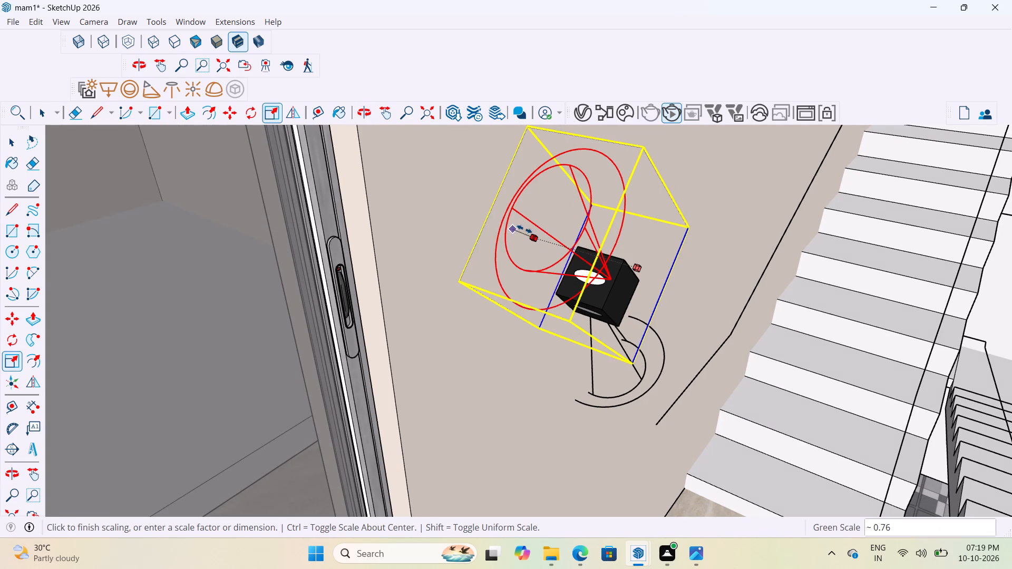
left_click(523, 229)
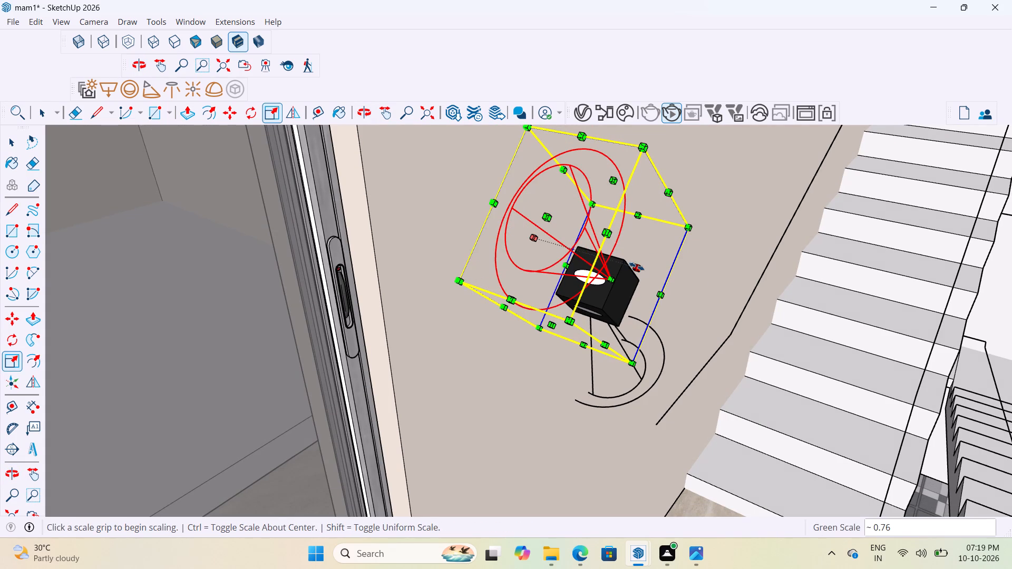
left_click(637, 267)
left_click(610, 262)
scroll(622, 275, "down", 2)
key("space")
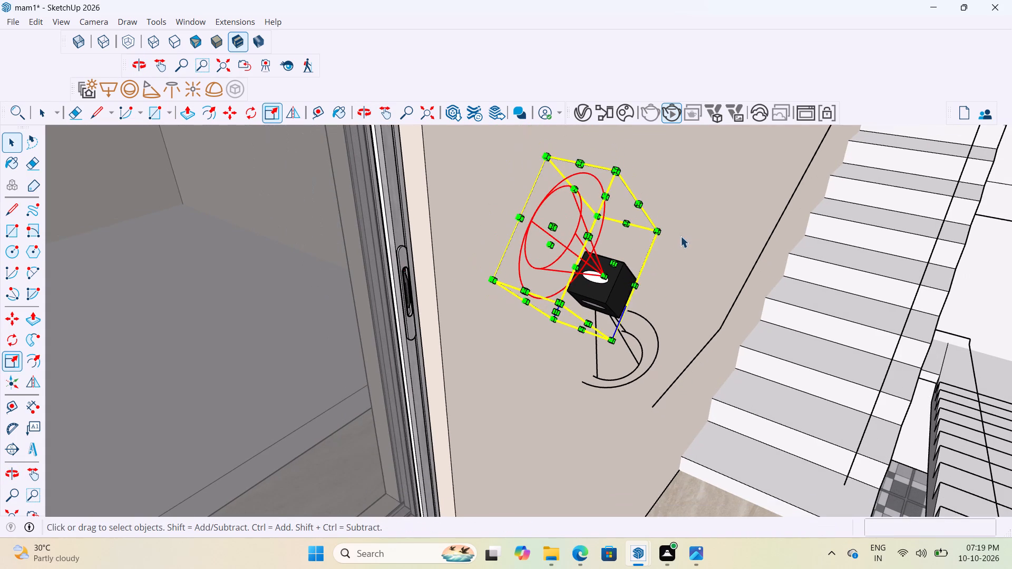
Deselect the upper spot light and examine its narrowed cone against the fixture, close up and from across the balcony.
left_click(688, 211)
middle_click_drag(676, 262, 443, 234)
scroll(608, 296, "up", 3)
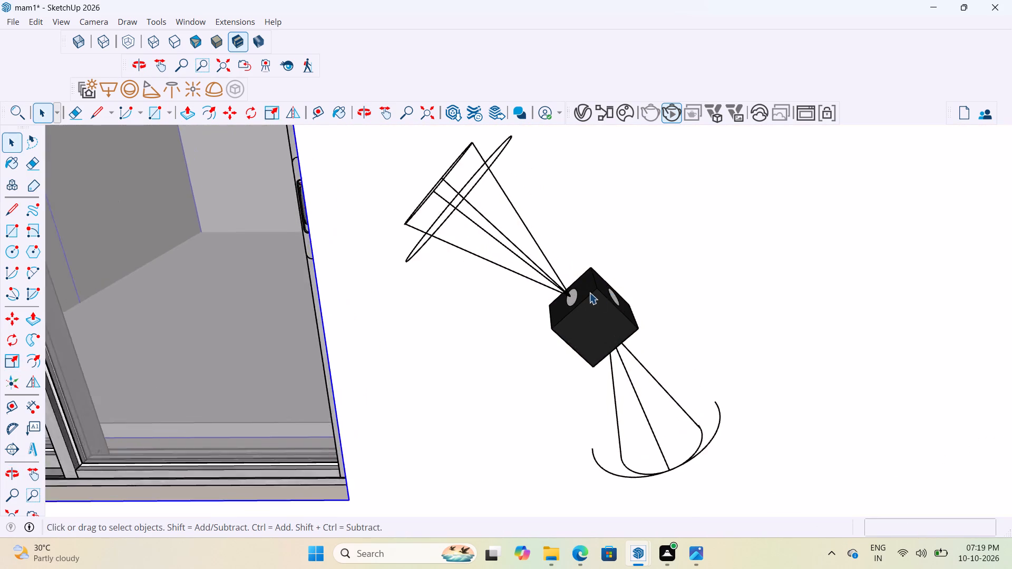
scroll(589, 292, "up", 3)
middle_click_drag(585, 291, 792, 313)
scroll(689, 313, "down", 5)
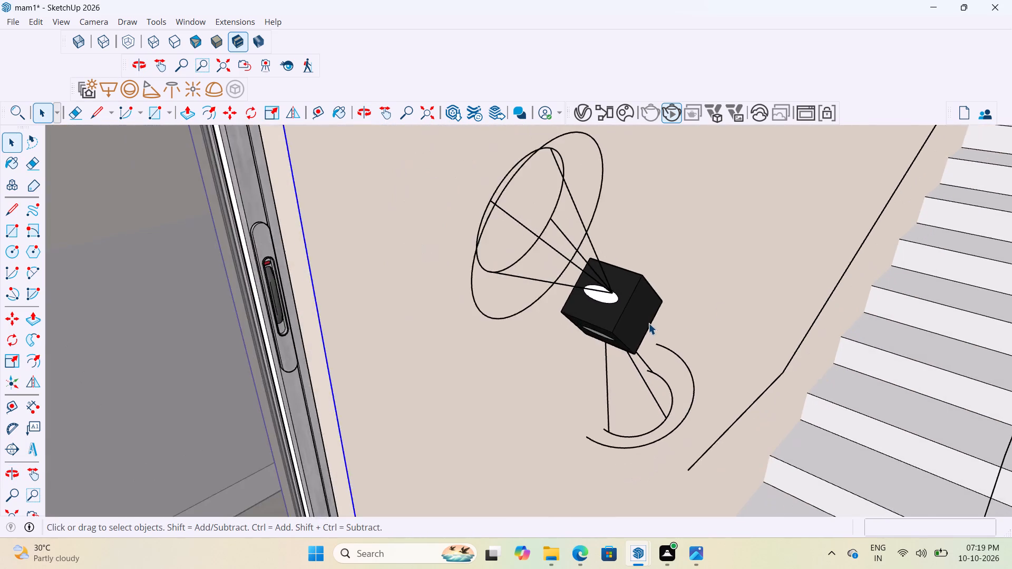
scroll(648, 323, "down", 7)
middle_click_drag(702, 347, 488, 323)
scroll(520, 331, "down", 9)
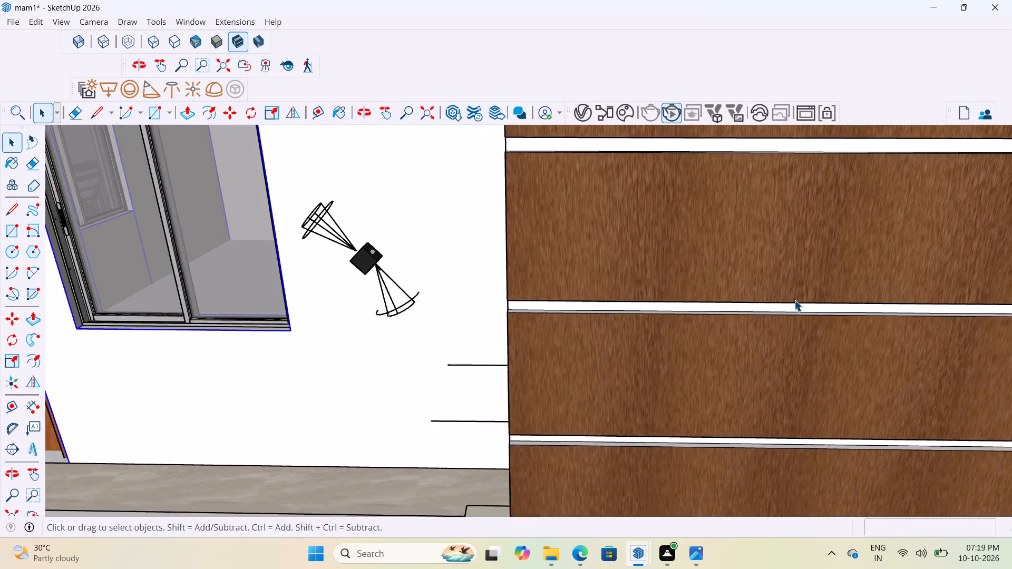
scroll(794, 300, "down", 10)
scroll(619, 340, "down", 5)
middle_click_drag(619, 340, 695, 340)
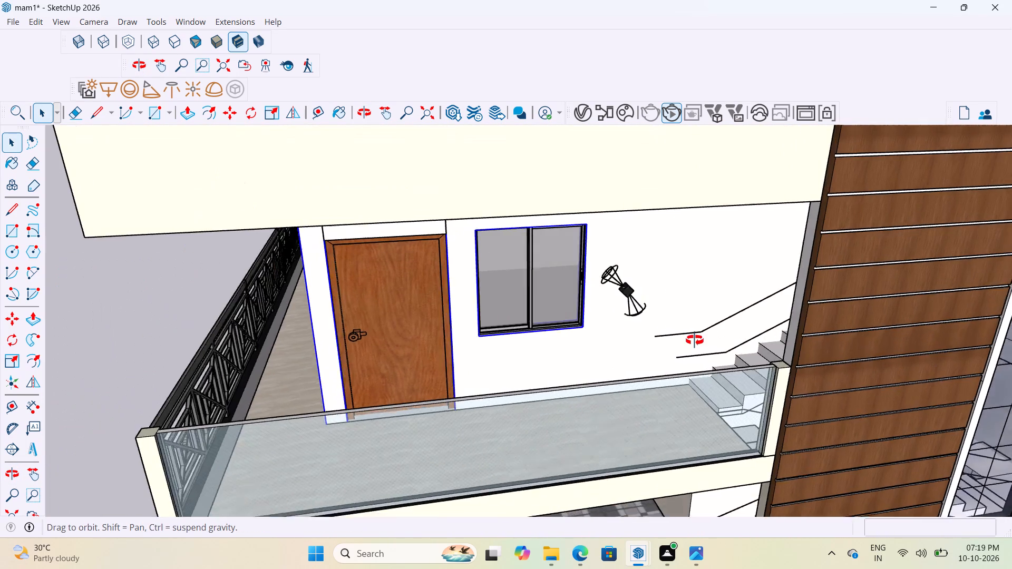
middle_click_drag(695, 340, 692, 340)
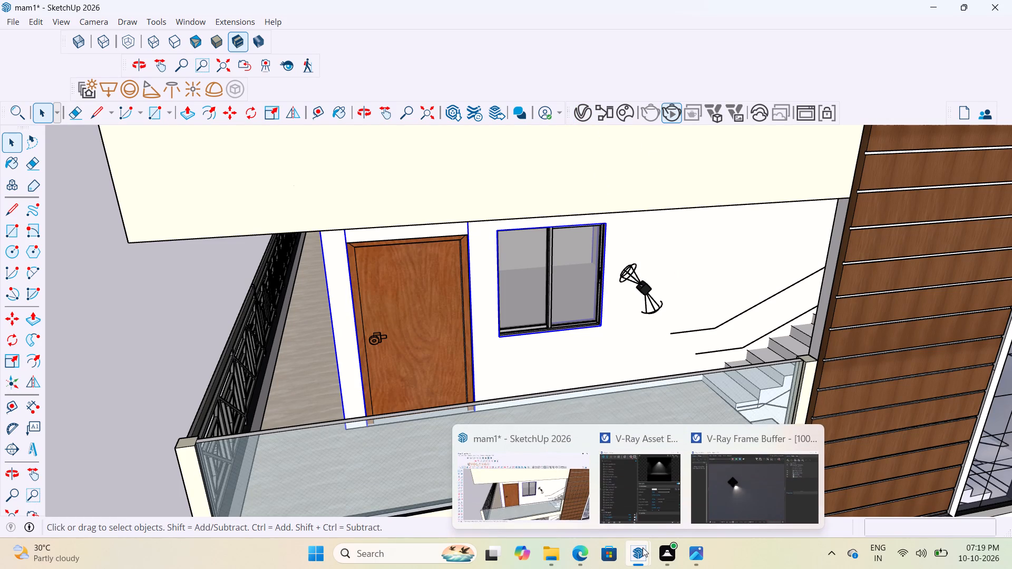
Check the scene's light list in the V-Ray Asset Editor and inspect the fixture's glow in the interactive render.
left_click(638, 495)
scroll(475, 435, "down", 1)
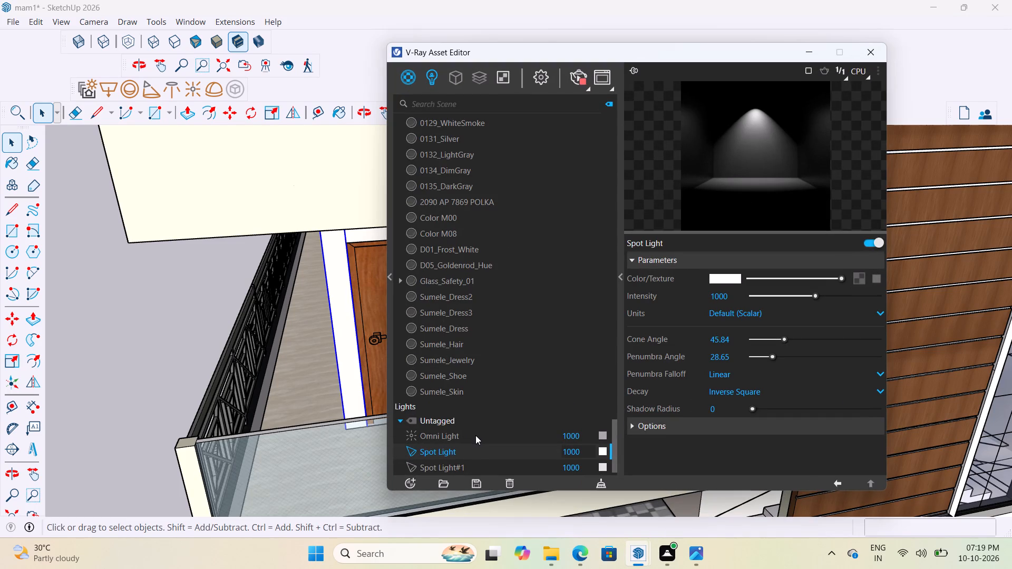
scroll(475, 435, "down", 1)
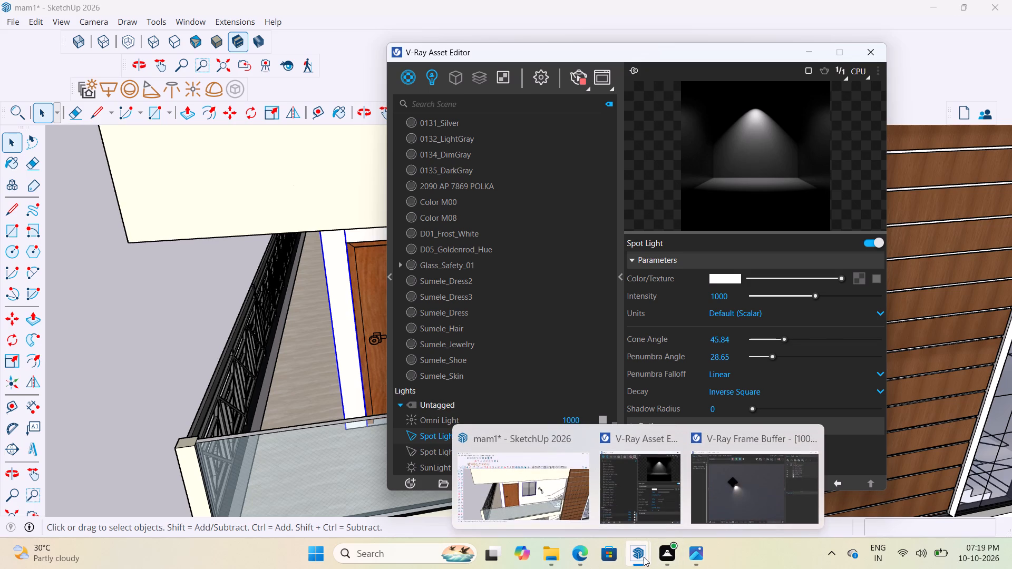
left_click(707, 497)
scroll(614, 230, "up", 2)
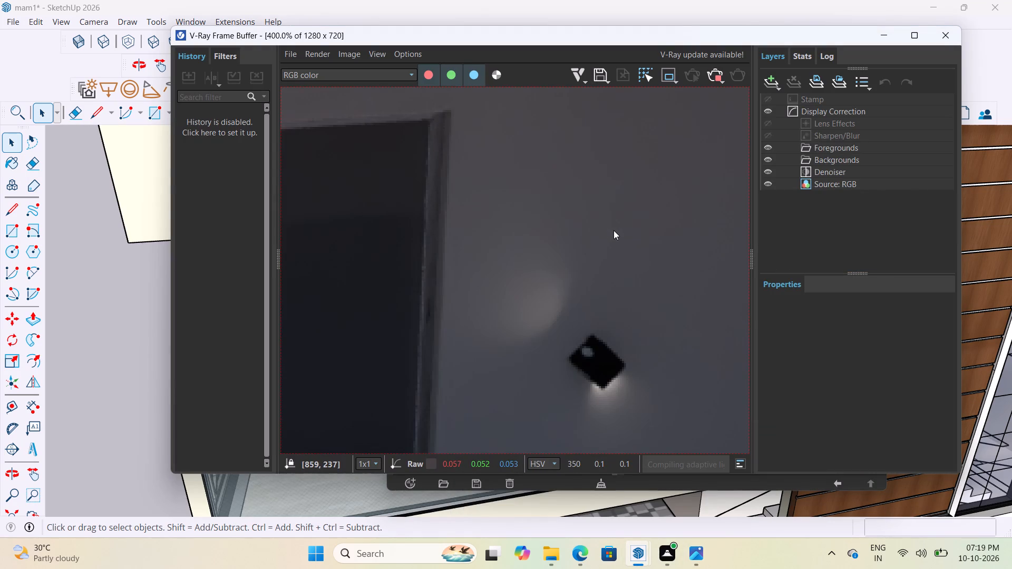
scroll(614, 233, "down", 1)
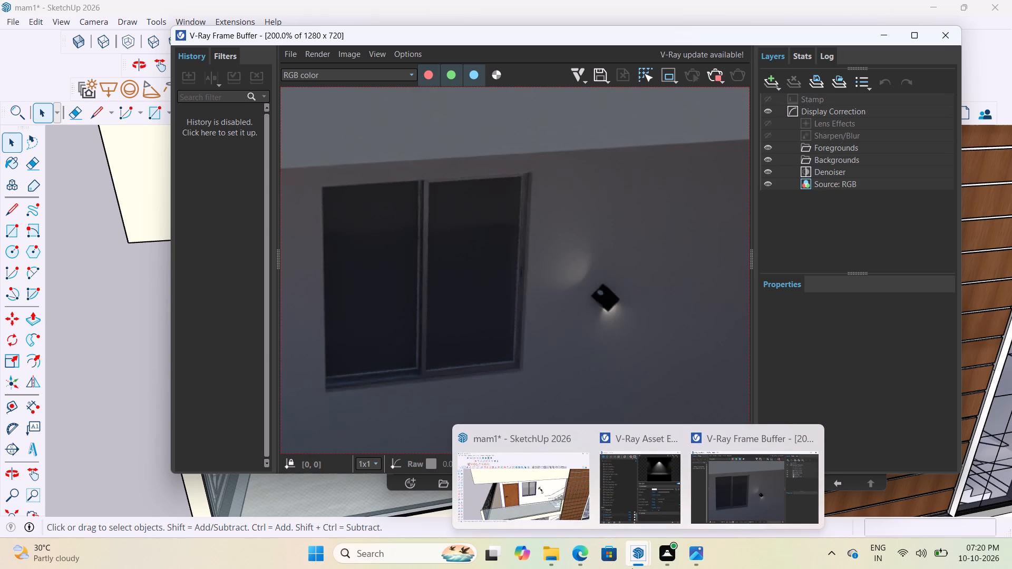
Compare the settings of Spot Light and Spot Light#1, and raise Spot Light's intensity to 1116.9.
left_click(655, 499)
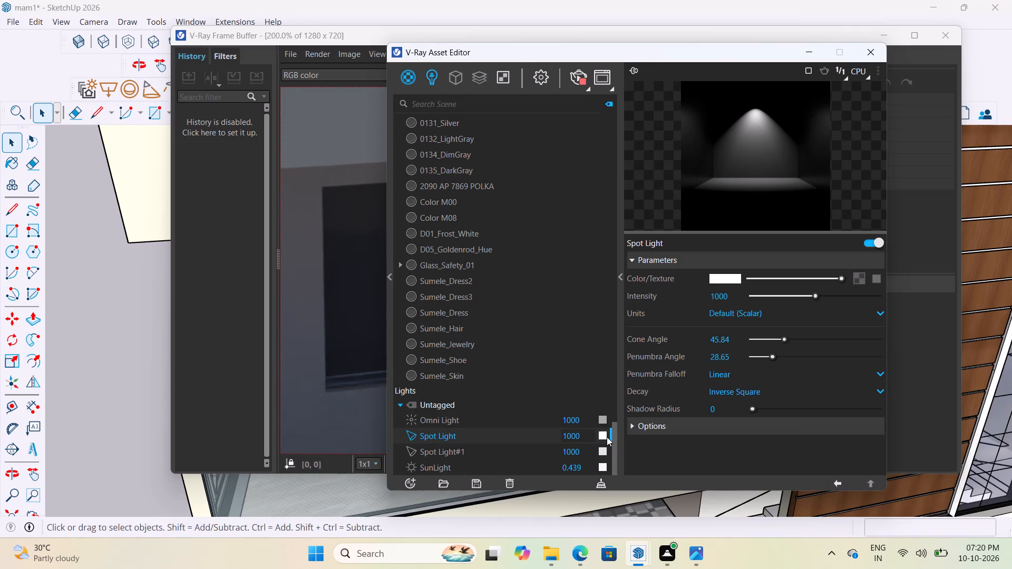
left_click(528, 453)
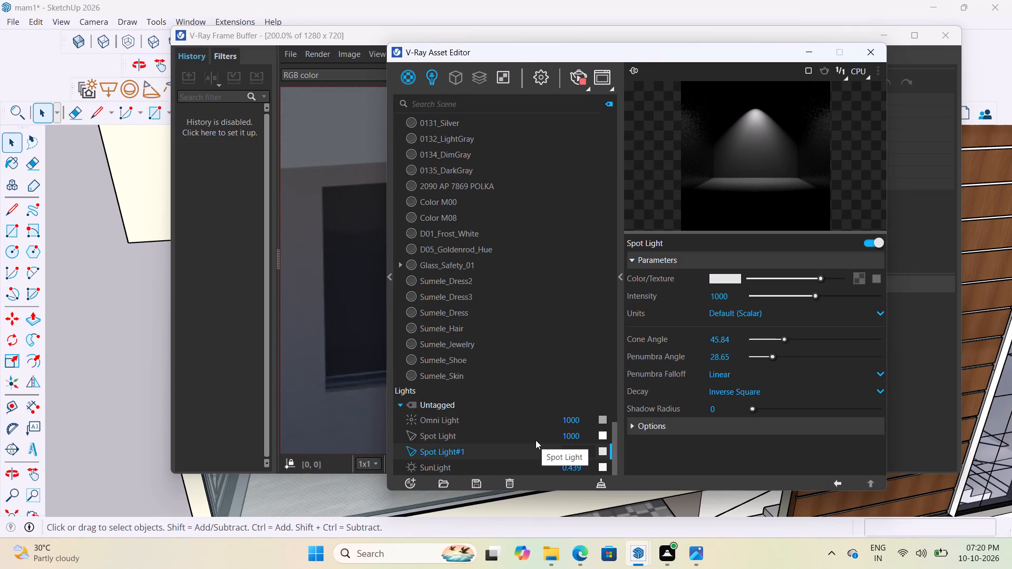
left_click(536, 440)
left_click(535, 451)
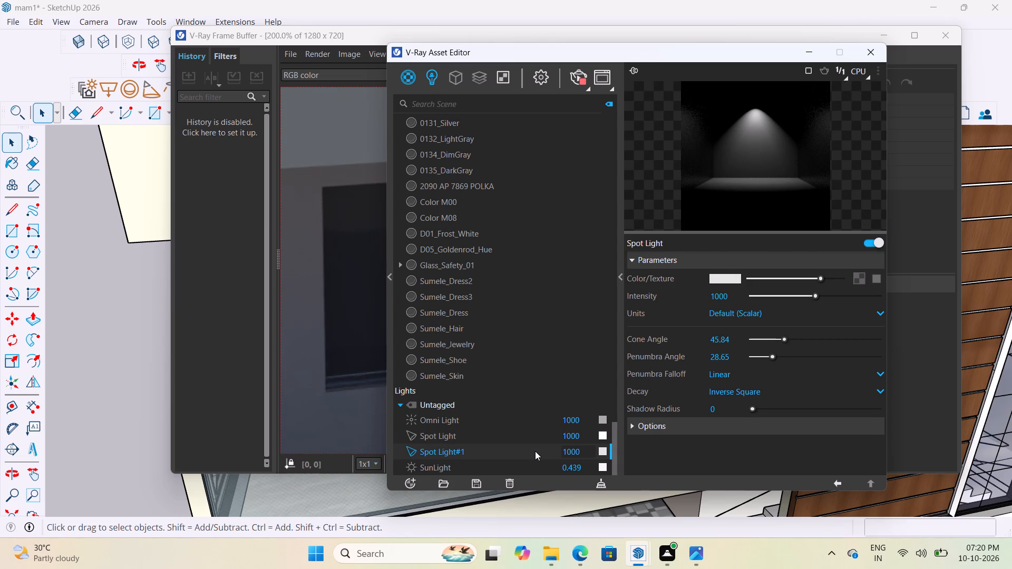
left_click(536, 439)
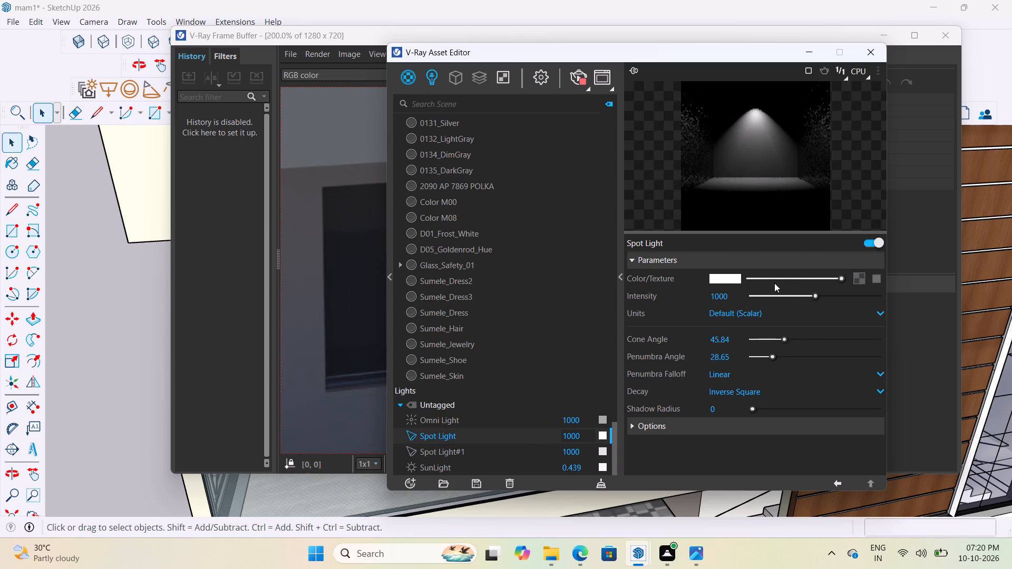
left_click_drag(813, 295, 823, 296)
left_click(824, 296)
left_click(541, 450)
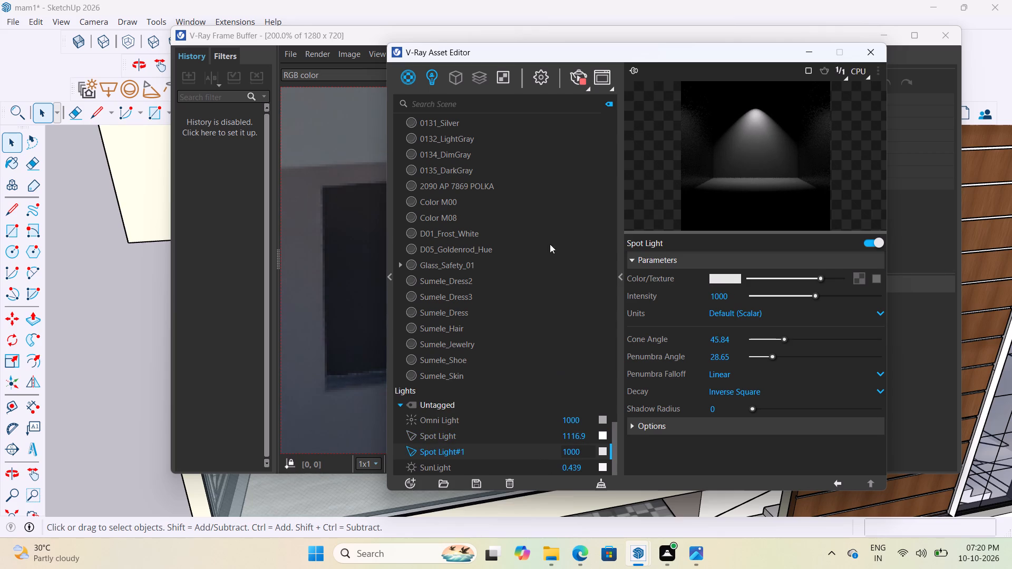
Restart the interactive render and examine the light patches around the wall fixture, close up and in the full balcony view.
left_click(575, 79)
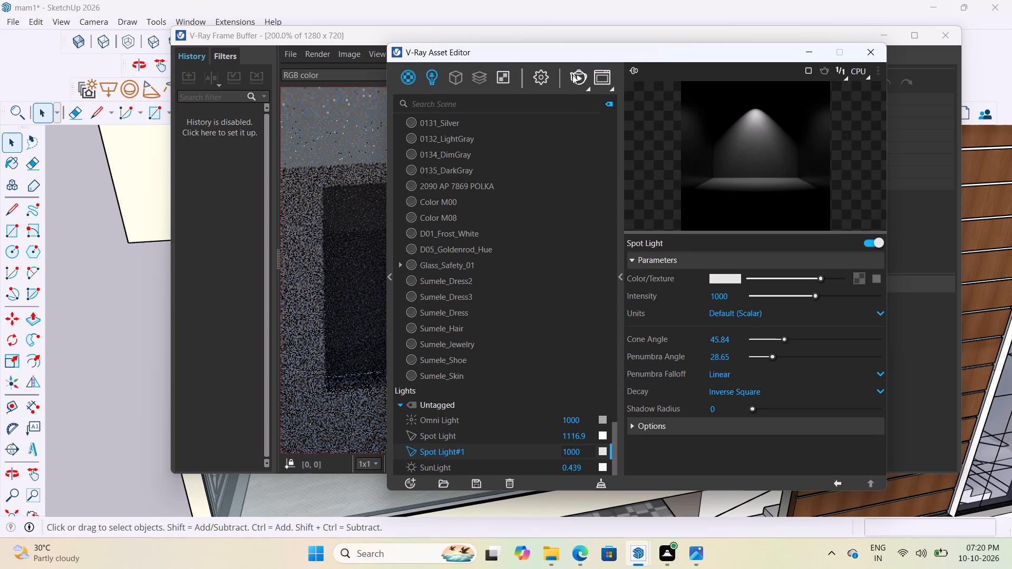
left_click(578, 84)
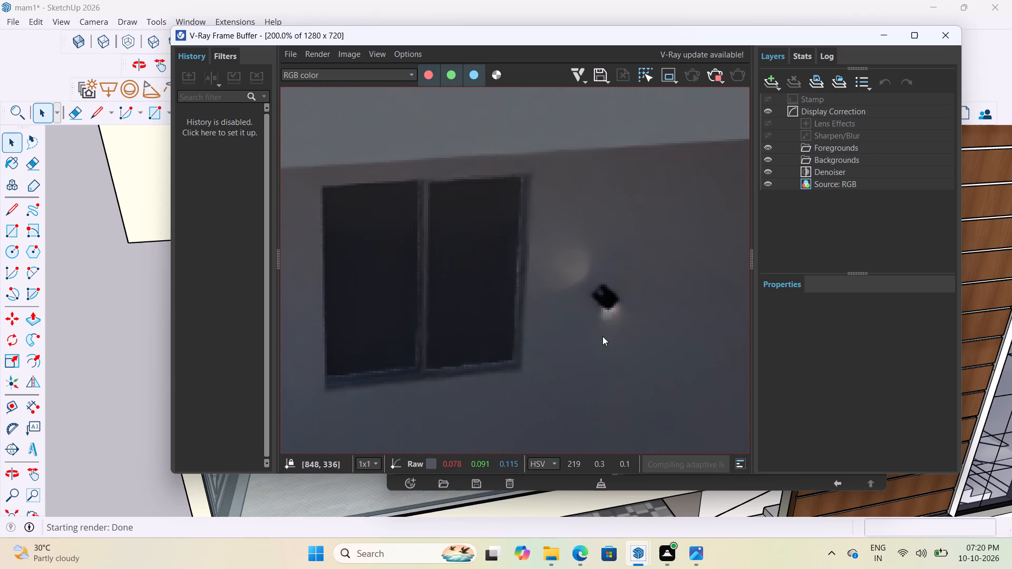
scroll(607, 292, "up", 2)
scroll(607, 292, "down", 4)
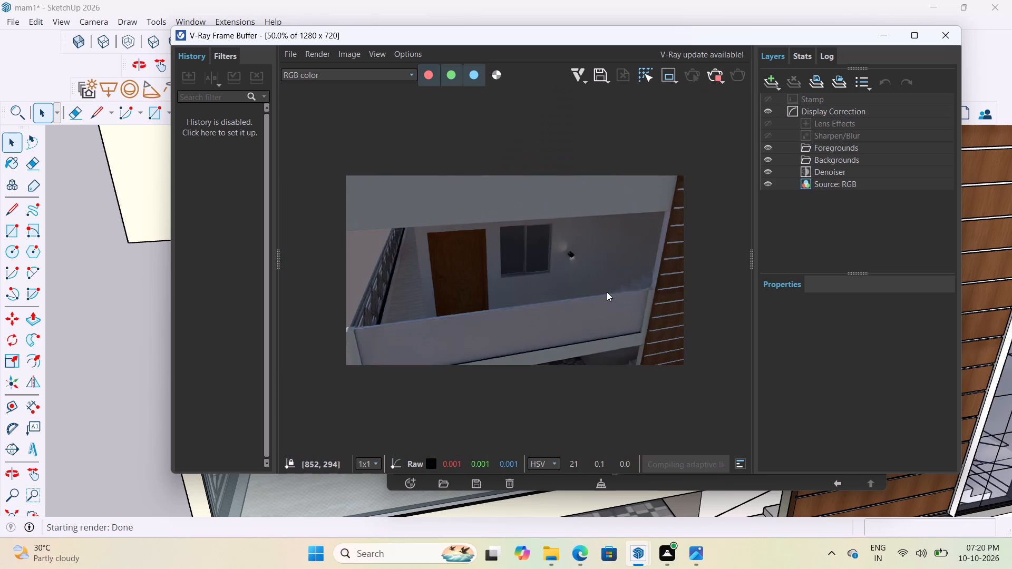
scroll(576, 249, "up", 2)
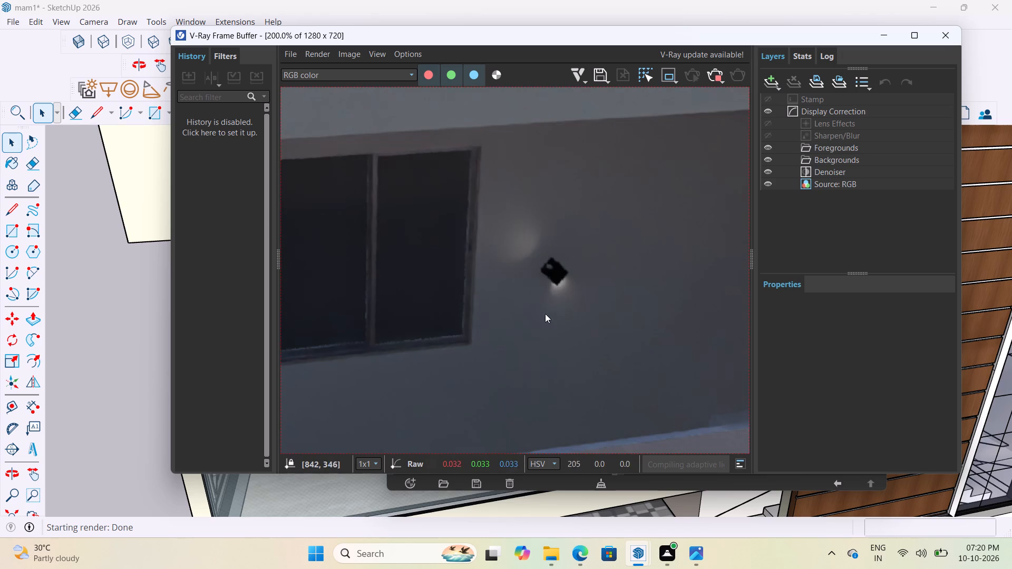
scroll(551, 293, "up", 2)
scroll(551, 293, "down", 4)
scroll(578, 266, "up", 3)
scroll(548, 221, "down", 3)
scroll(548, 221, "up", 3)
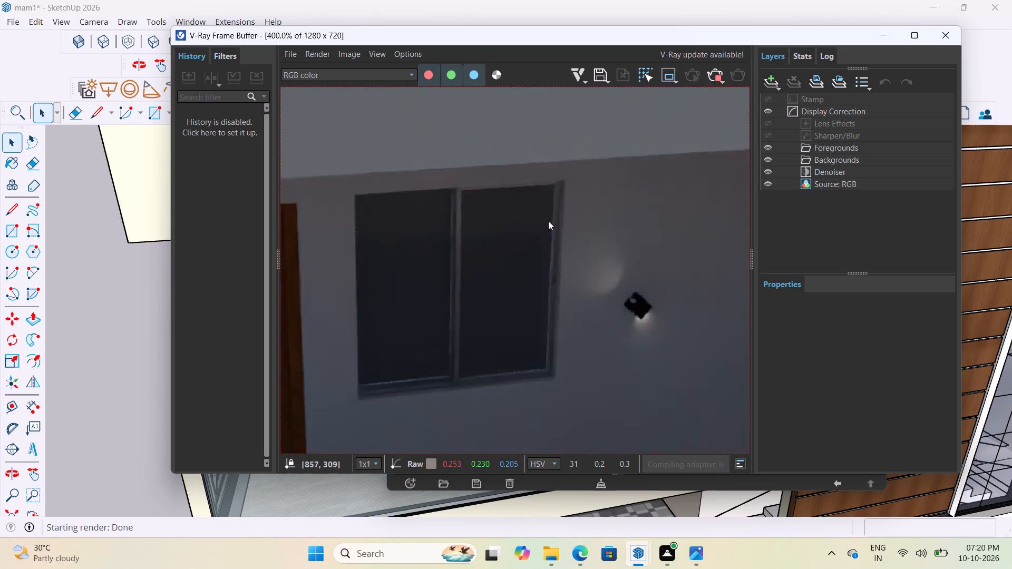
scroll(541, 252, "down", 3)
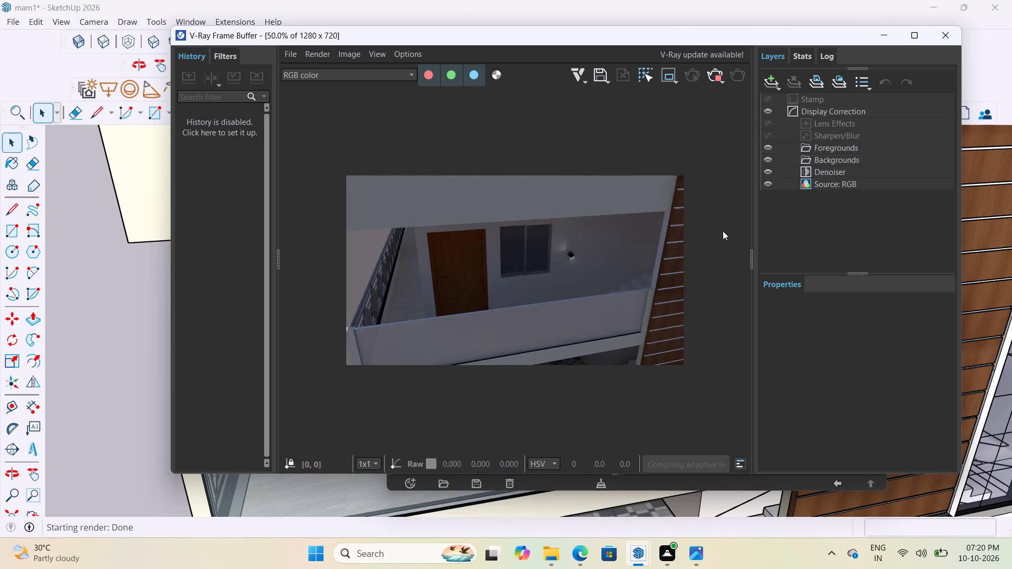
scroll(601, 255, "up", 1)
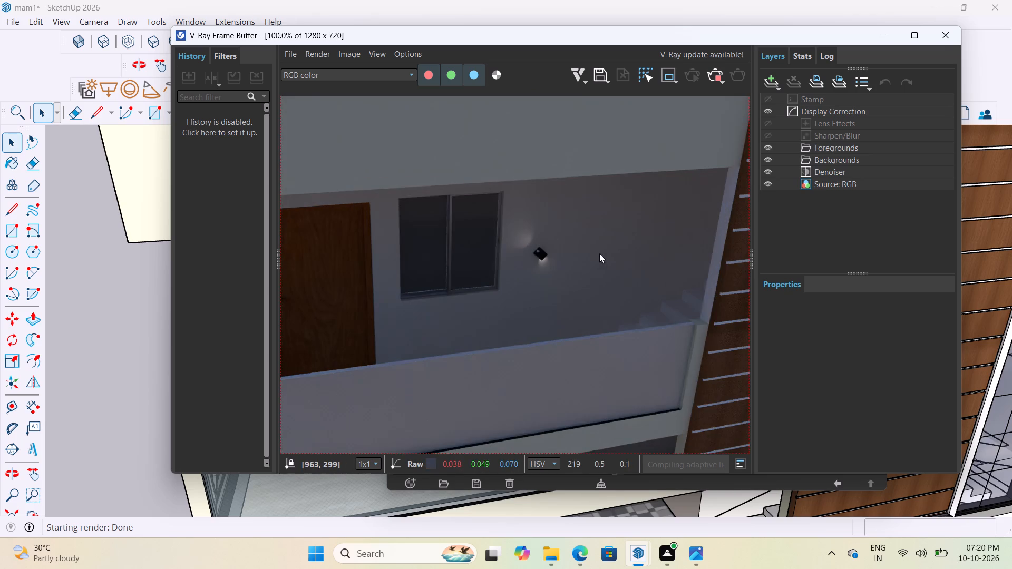
scroll(537, 250, "up", 2)
scroll(537, 250, "down", 9)
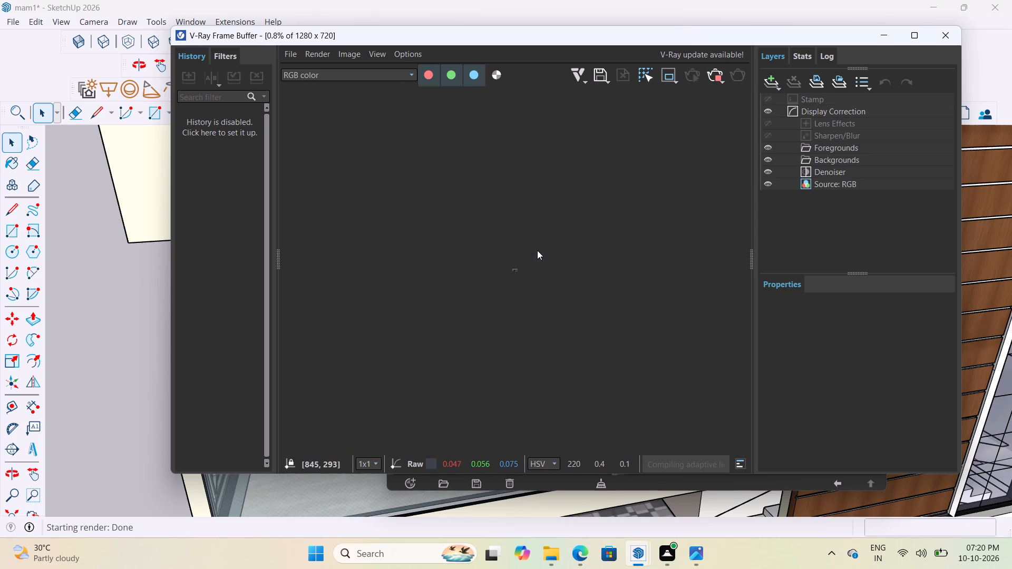
scroll(509, 306, "up", 8)
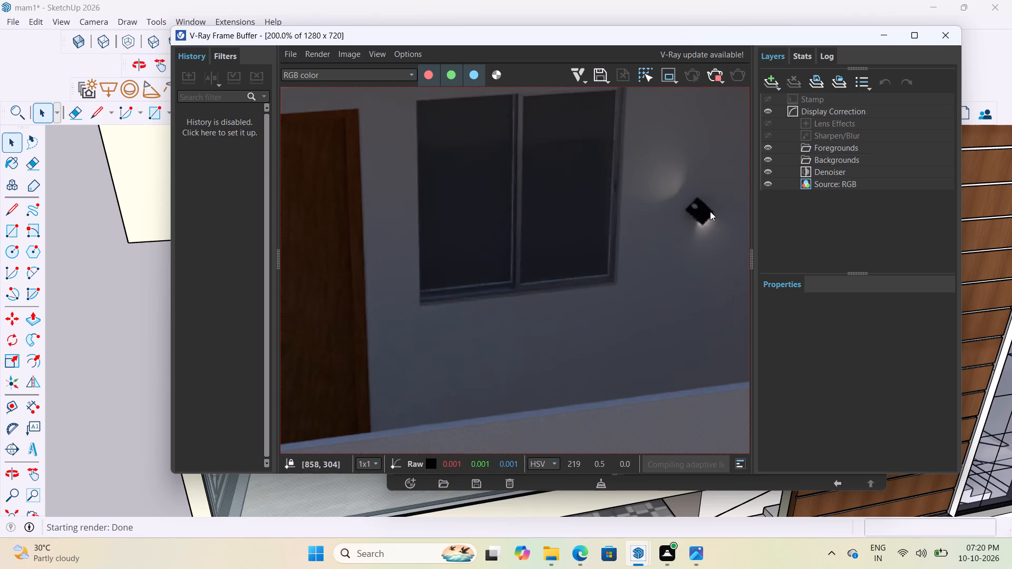
middle_click_drag(713, 207, 612, 230)
scroll(612, 230, "up", 1)
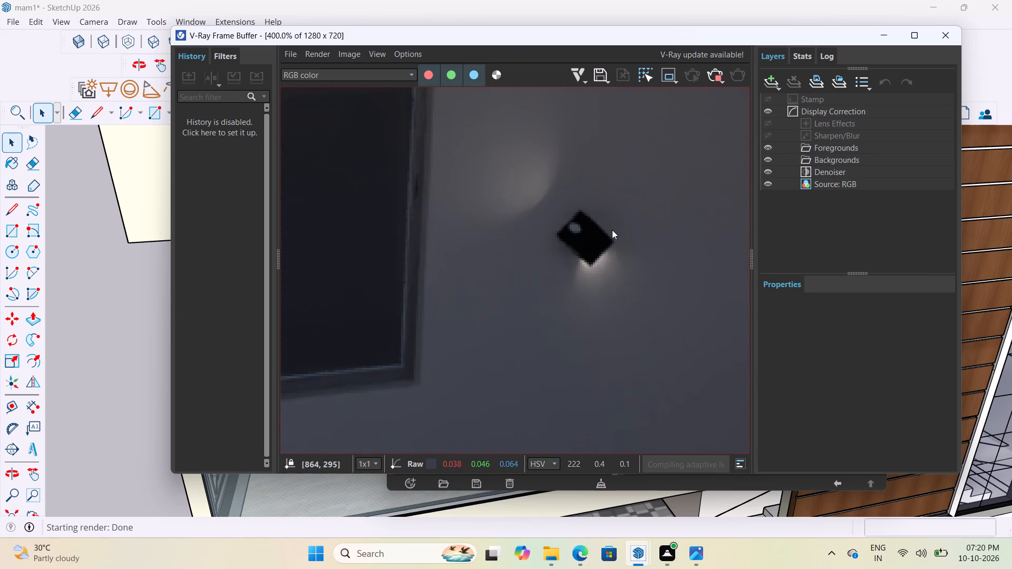
scroll(612, 230, "down", 3)
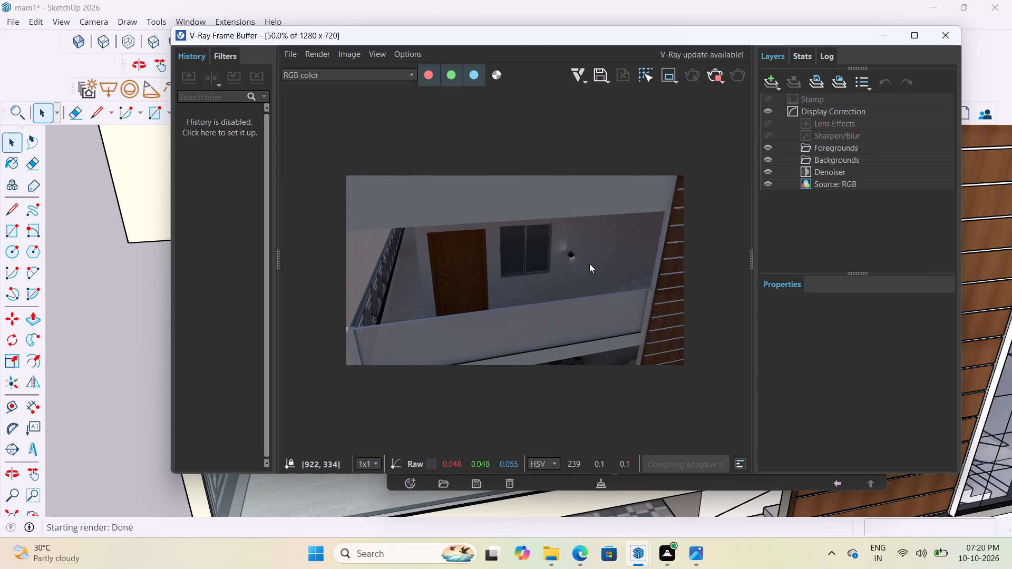
scroll(543, 245, "up", 2)
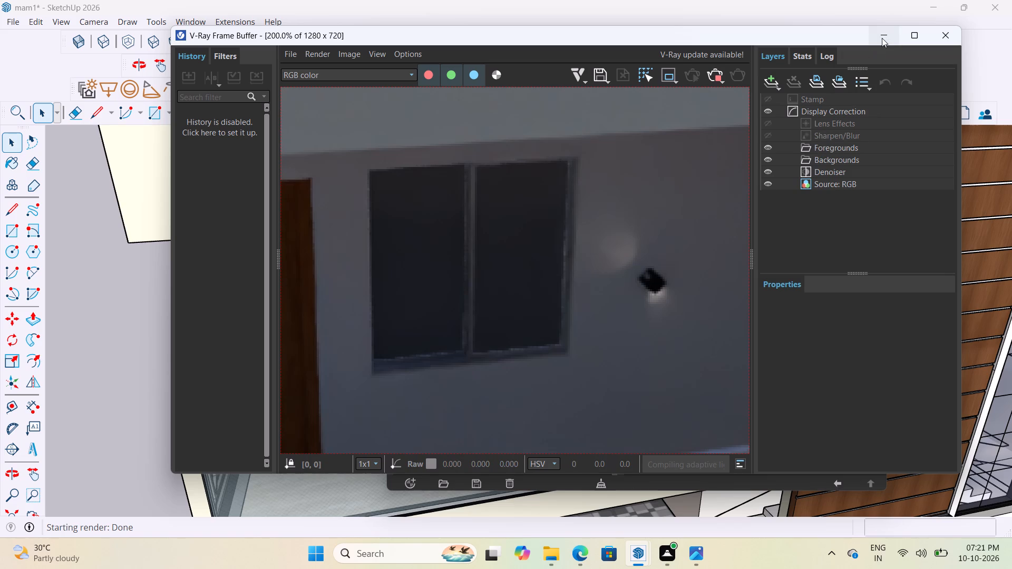
left_click_drag(883, 36, 893, 40)
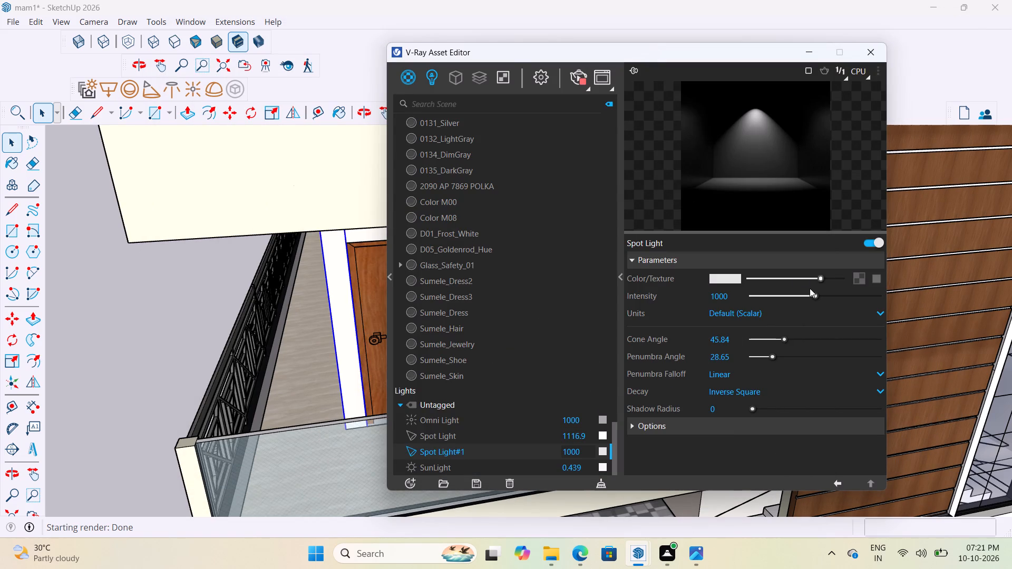
Lower Spot Light#1's intensity to 448.9, keeping its light colour near white.
left_click_drag(809, 293, 780, 295)
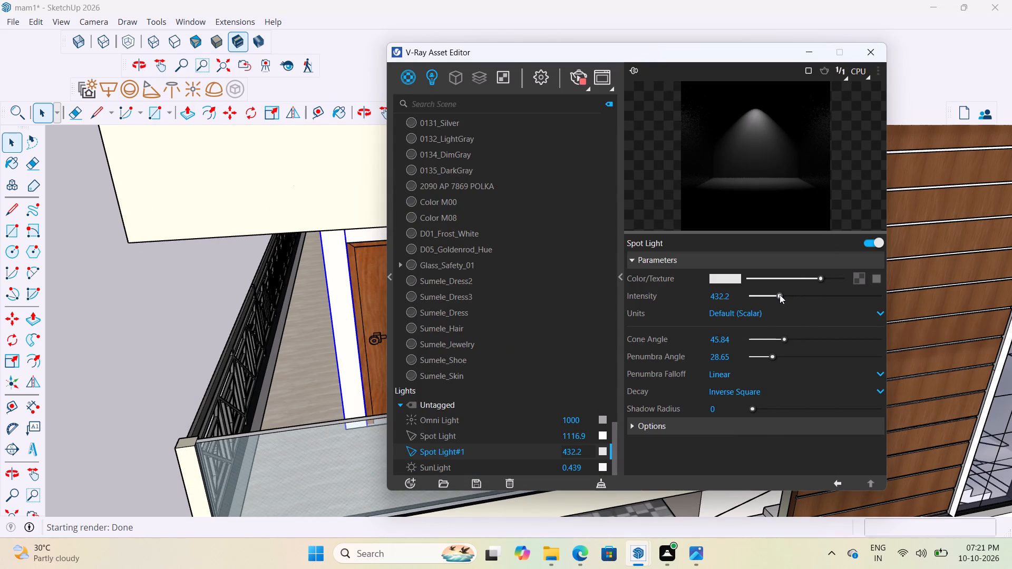
left_click_drag(780, 295, 781, 295)
left_click_drag(813, 276, 799, 276)
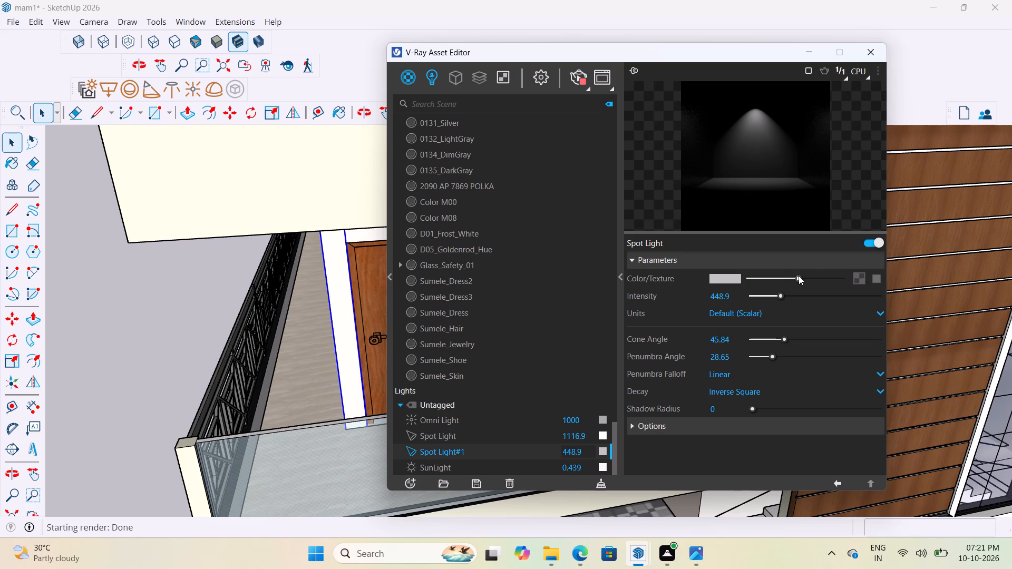
left_click_drag(799, 276, 820, 276)
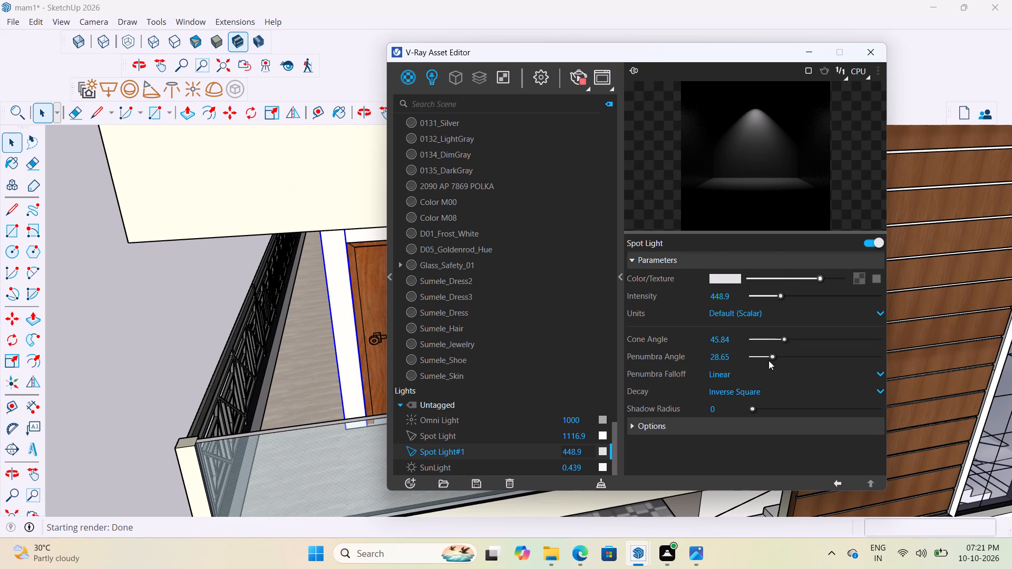
Set Spot Light's intensity to 448.9 to match Spot Light#1.
left_click(591, 430)
key("BackSpace")
key("BackSpace")
key("BackSpace")
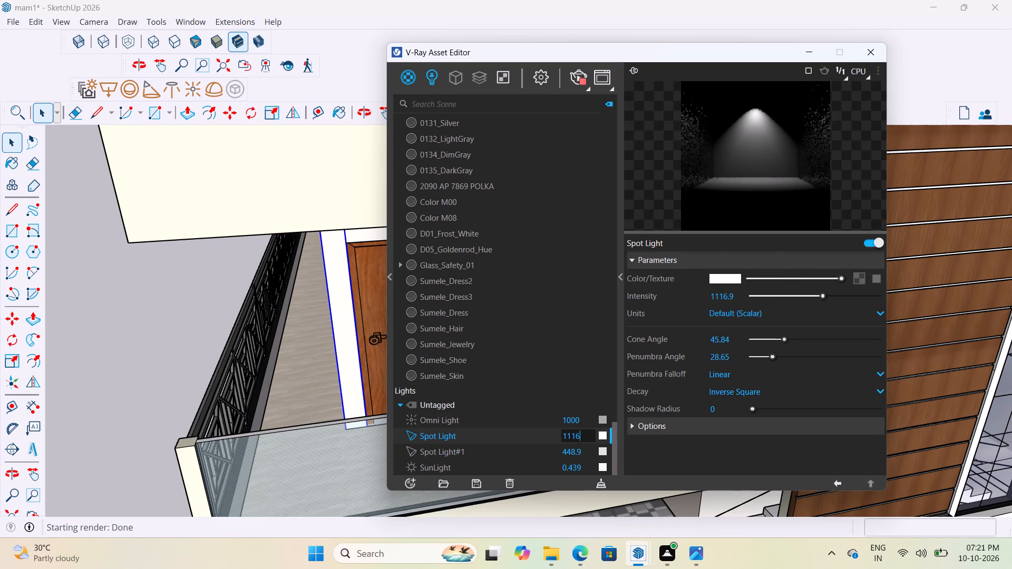
key("BackSpace")
key("BackSpace")
key("BackSpace")
type("448.9")
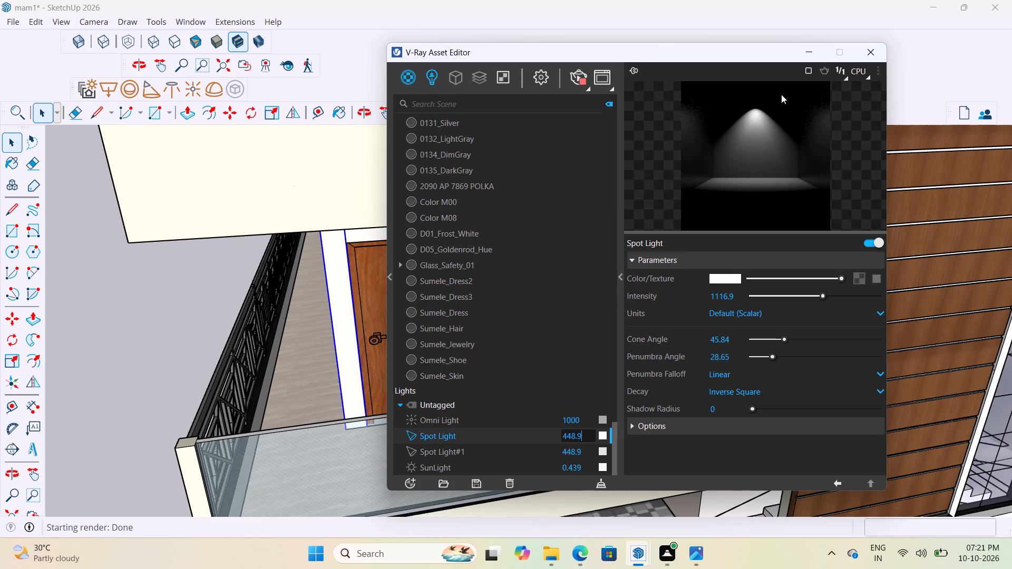
Restart the interactive render with the reduced spot light intensities and bring up the frame buffer.
left_click(577, 80)
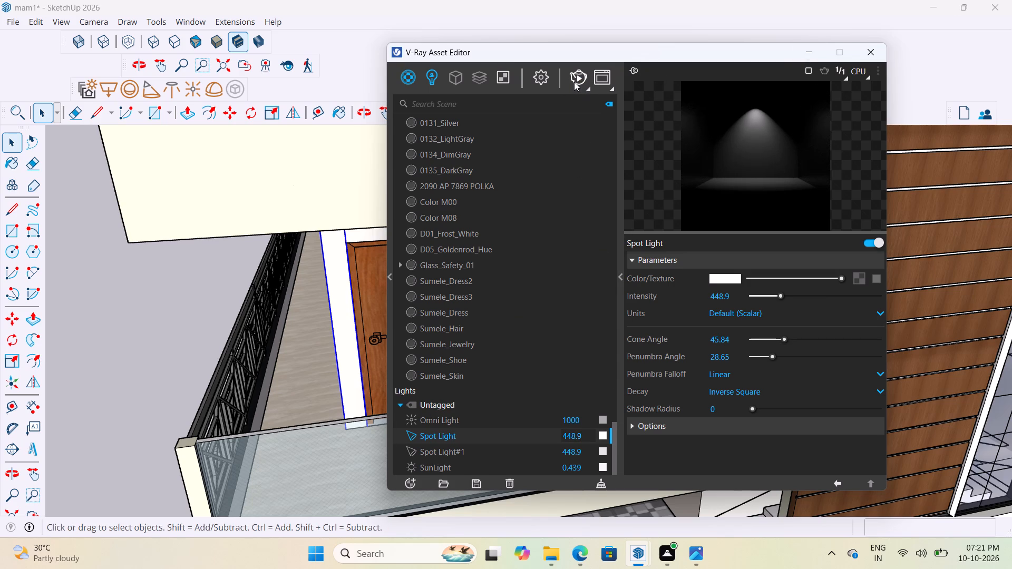
left_click(574, 82)
left_click(808, 52)
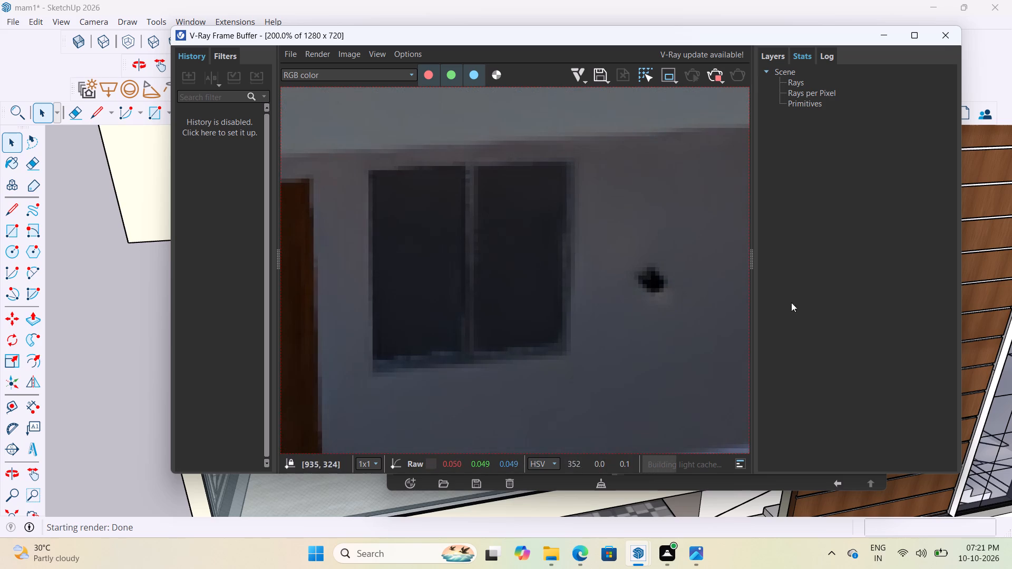
Examine the light patches around the balcony wall fixture in the interactive render, close up and in the full view.
scroll(676, 266, "up", 2)
scroll(675, 266, "down", 4)
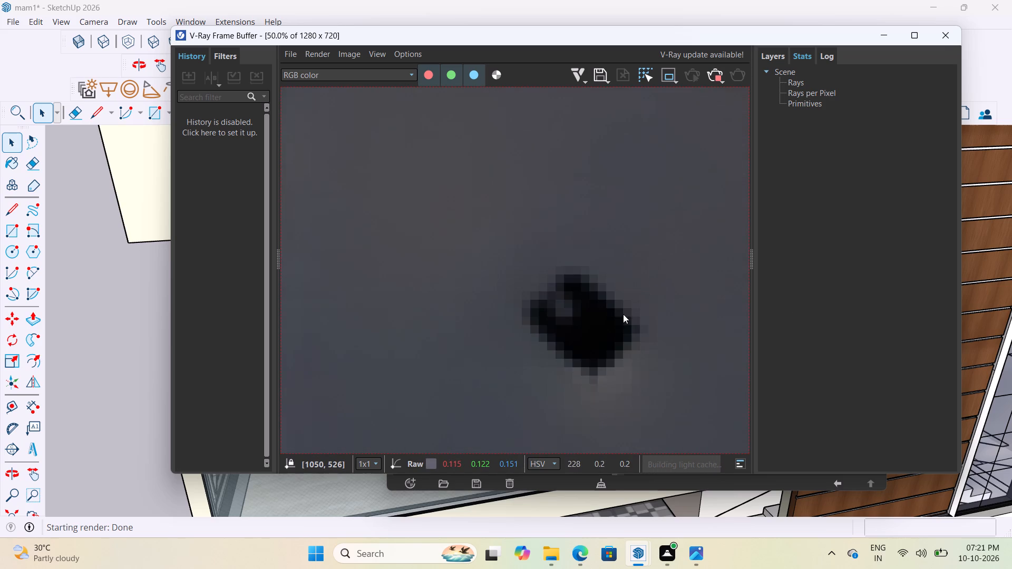
scroll(570, 257, "up", 2)
scroll(570, 257, "down", 4)
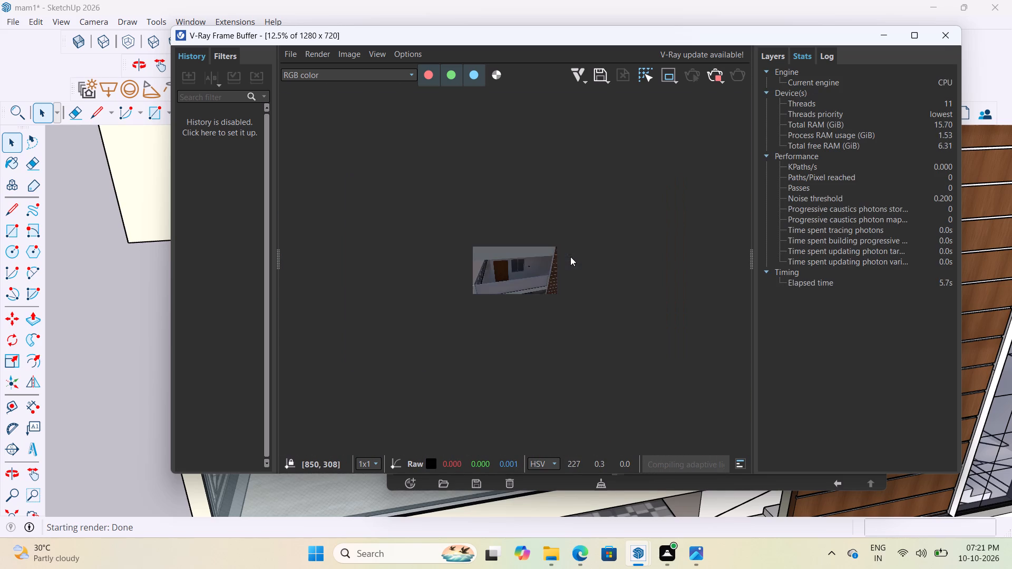
scroll(527, 261, "up", 3)
scroll(624, 244, "up", 1)
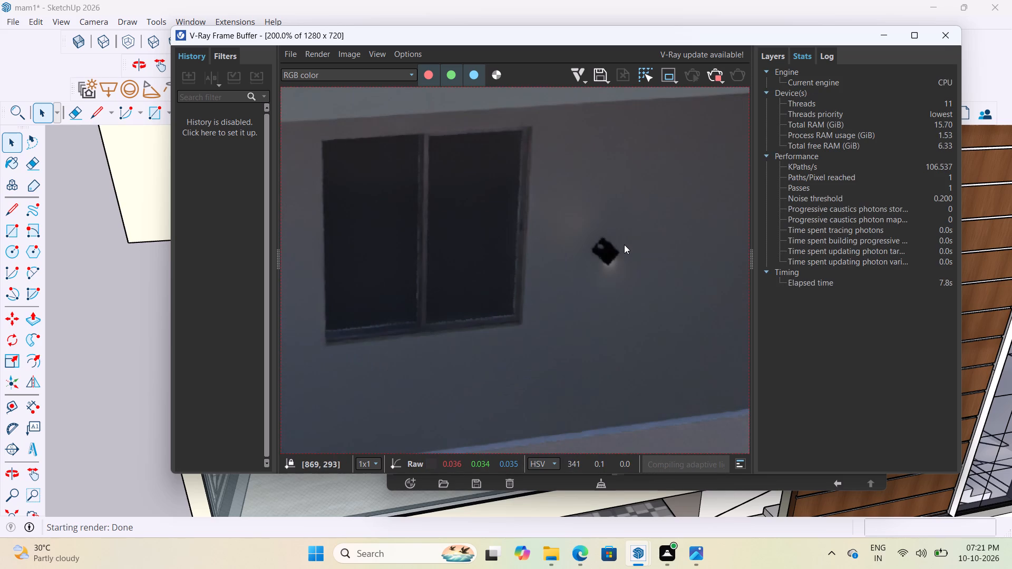
scroll(614, 240, "up", 1)
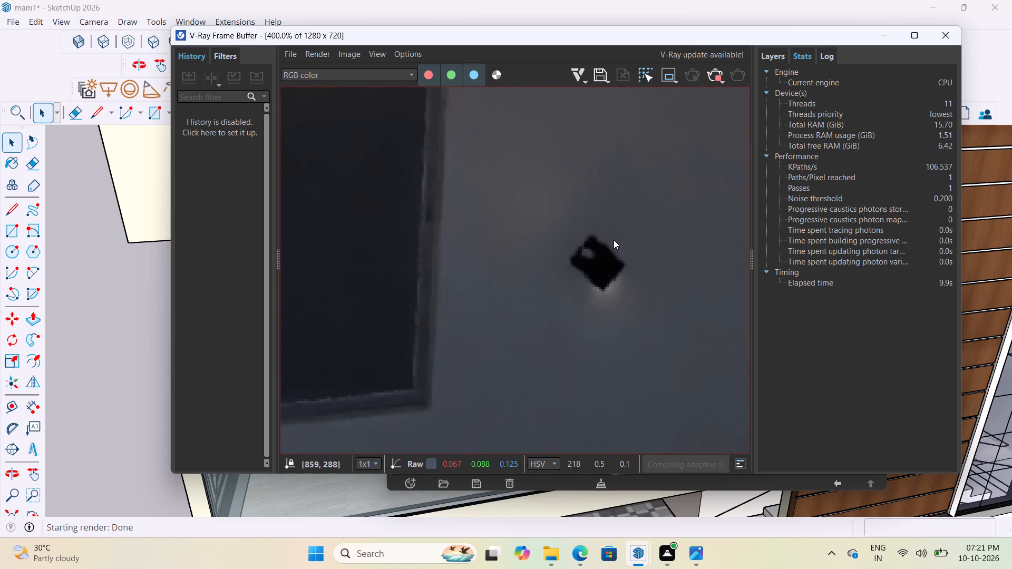
scroll(612, 240, "down", 2)
left_click(893, 36)
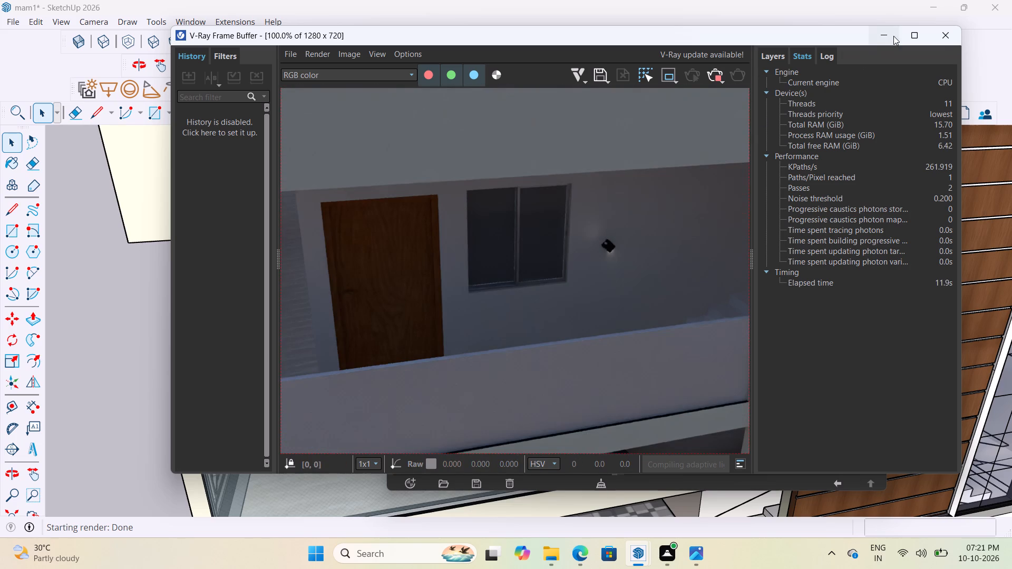
left_click(811, 52)
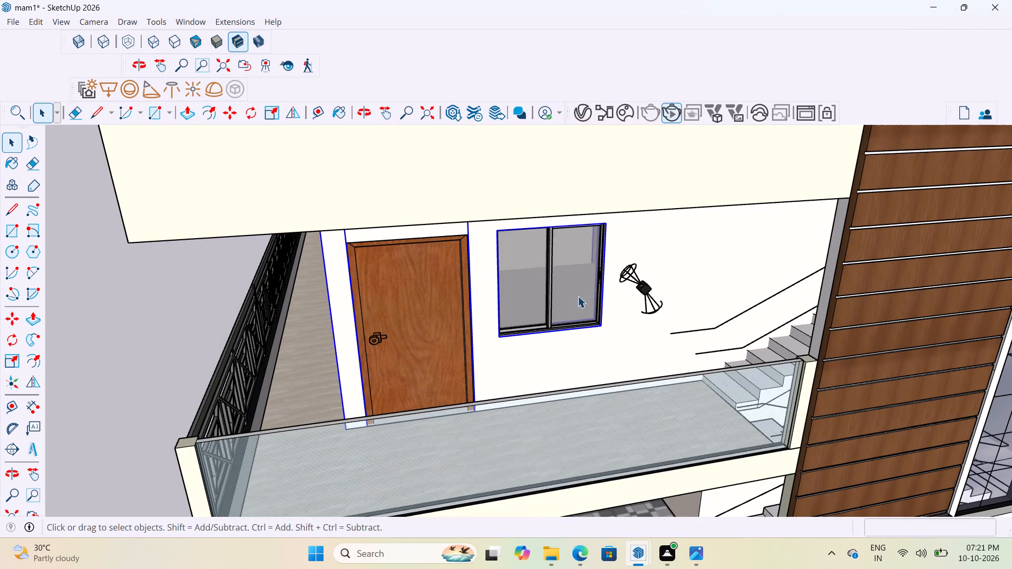
Move the upper spot light so its origin sits on the round lens on the upper face of the wall fixture.
scroll(614, 283, "up", 18)
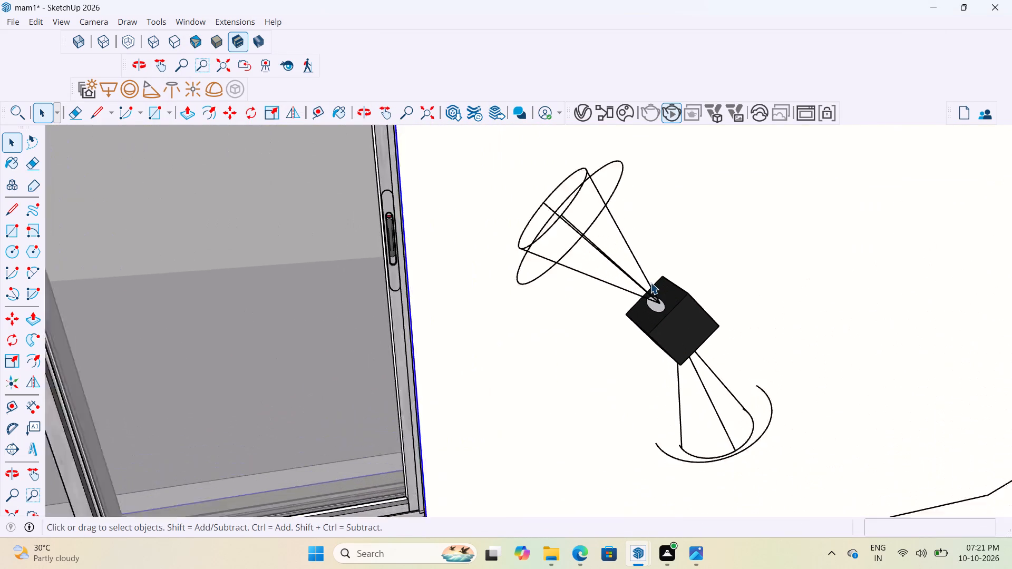
scroll(650, 282, "up", 2)
left_click(648, 296)
scroll(646, 295, "up", 3)
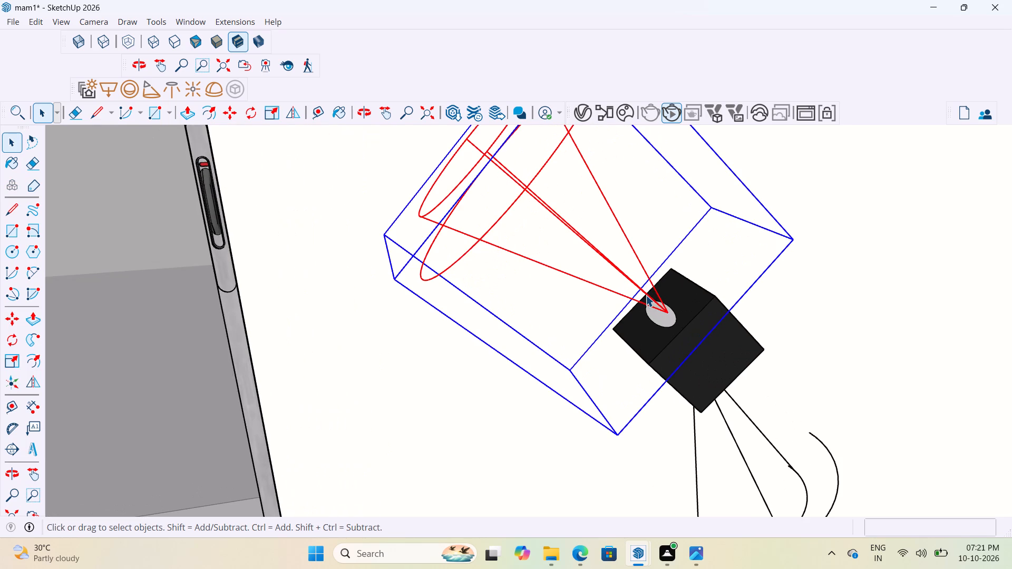
key("m")
left_click(672, 310)
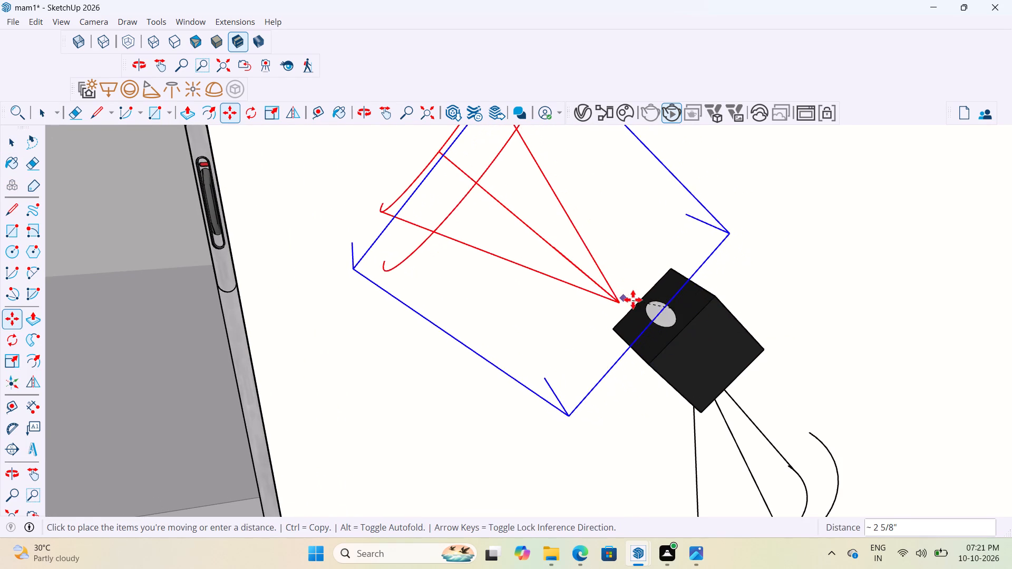
left_click(647, 306)
scroll(636, 297, "down", 8)
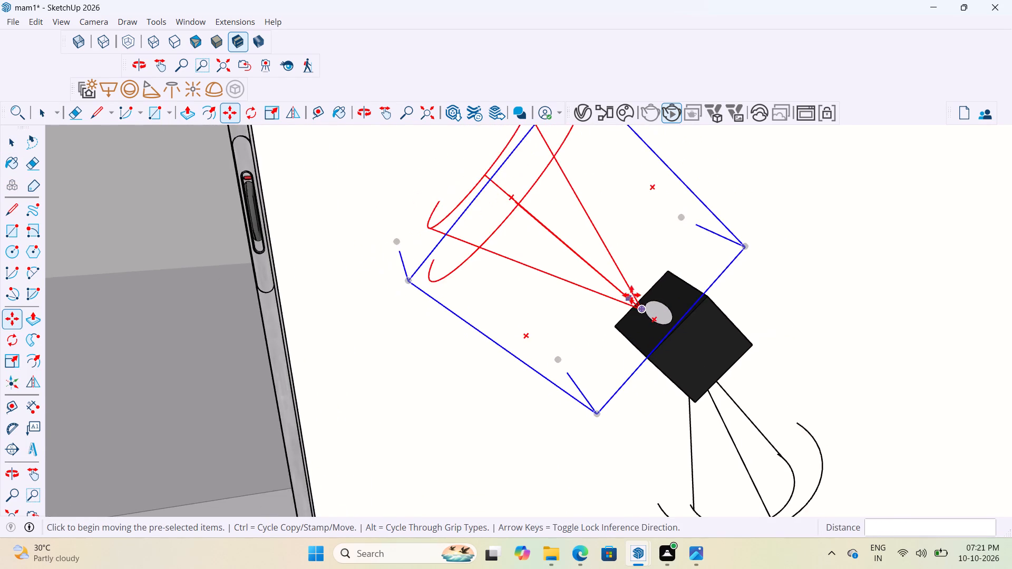
scroll(631, 295, "down", 1)
middle_click_drag(668, 334, 528, 284)
scroll(614, 316, "up", 5)
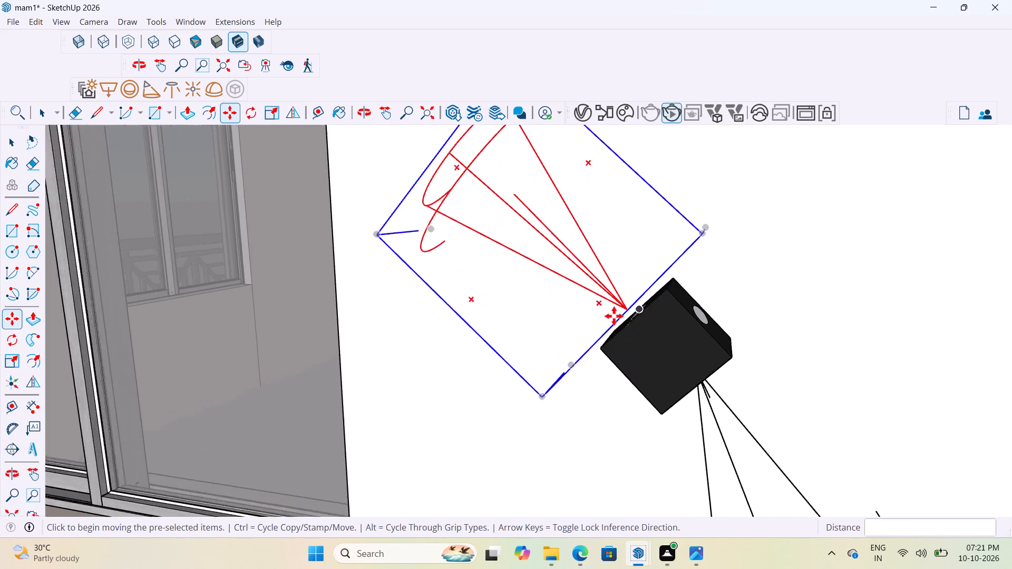
scroll(614, 316, "up", 11)
middle_click_drag(698, 289, 750, 339)
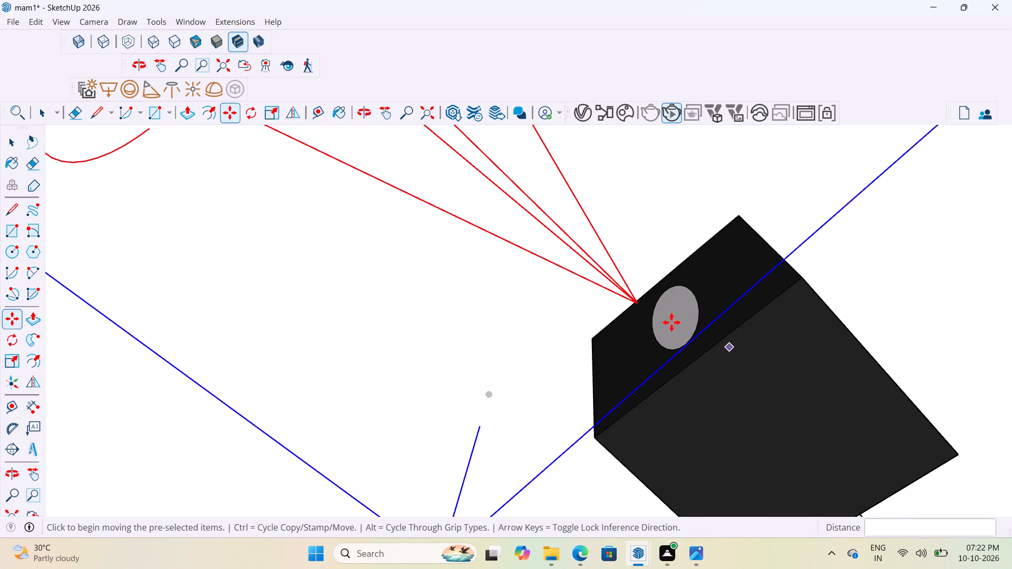
left_click(631, 299)
left_click(678, 315)
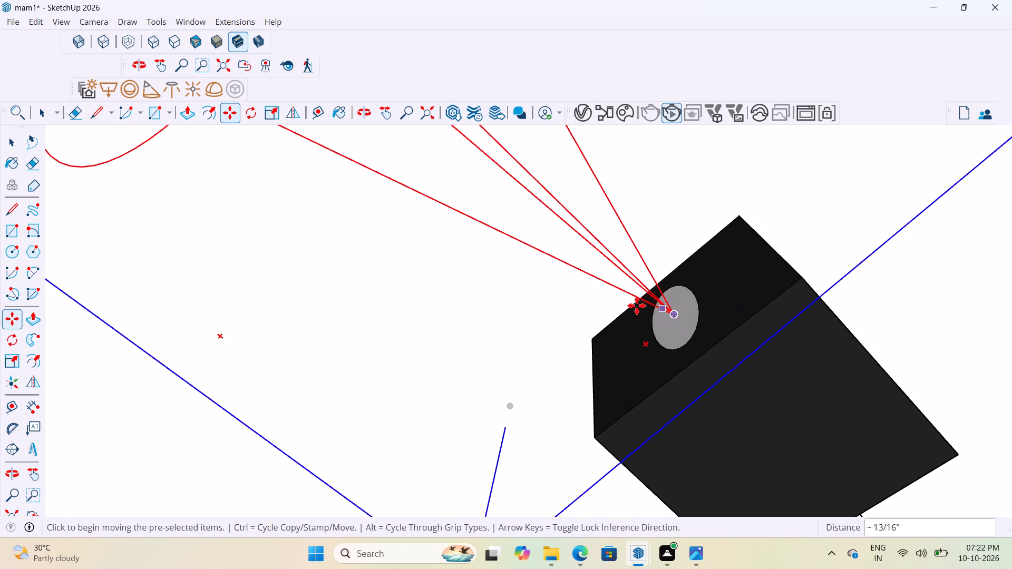
Move Spot Light#1 so its origin sits on the round lens on the lower face of the wall fixture, and clear the selection.
scroll(637, 306, "down", 20)
scroll(637, 306, "down", 14)
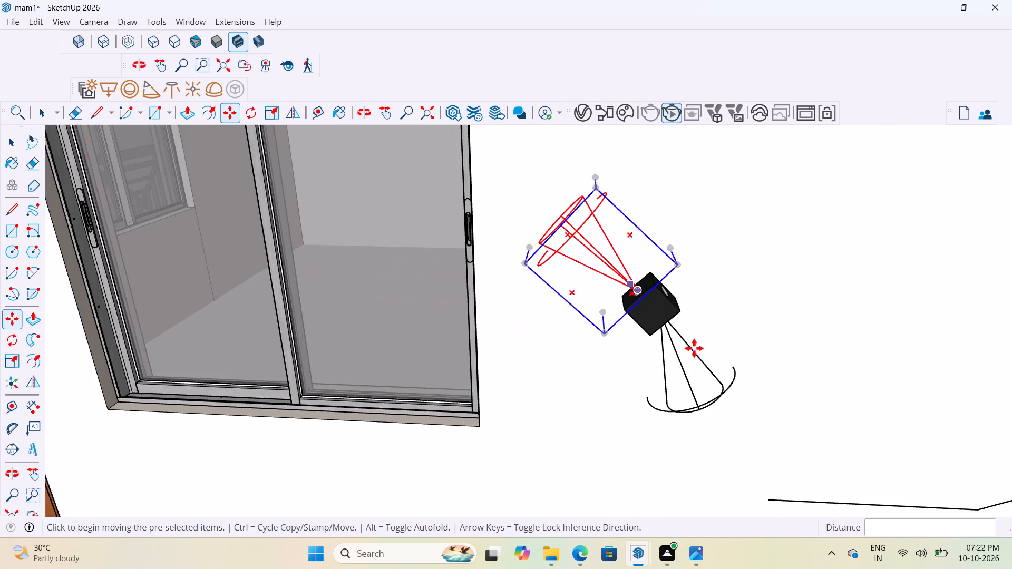
scroll(694, 348, "up", 4)
middle_click_drag(680, 316, 575, 184)
scroll(651, 259, "up", 5)
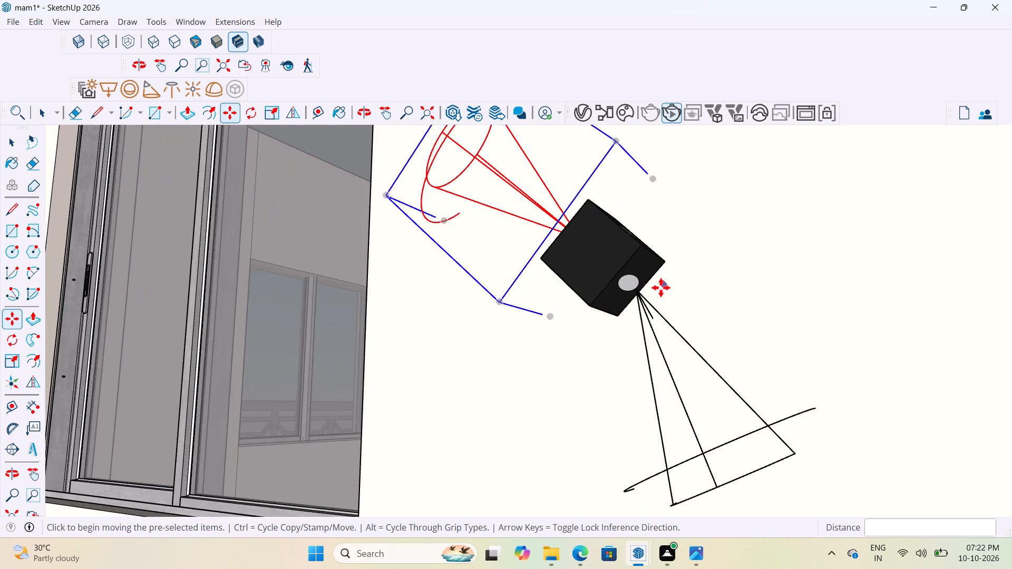
scroll(661, 288, "up", 7)
key("space")
left_click(639, 306)
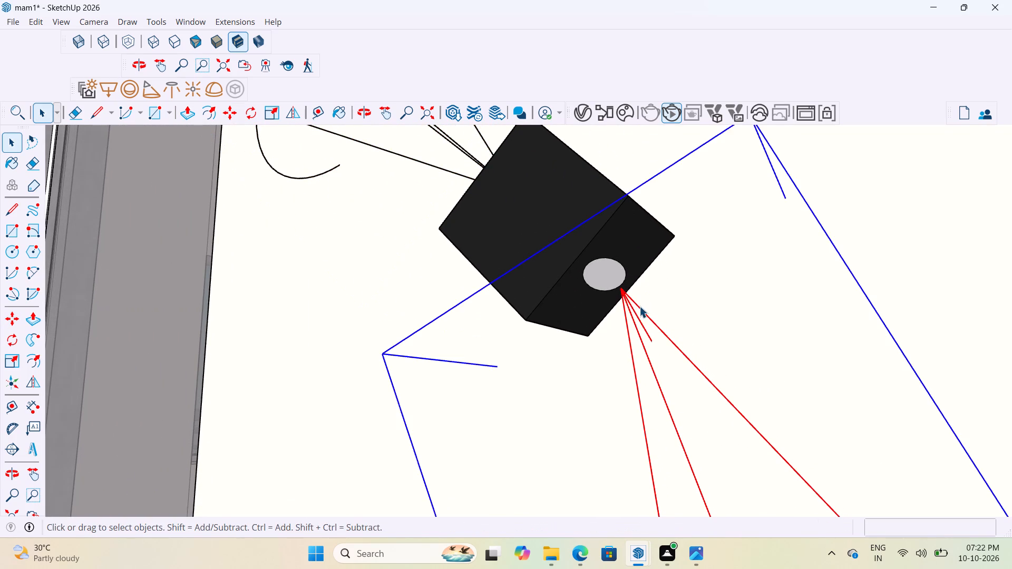
key("m")
left_click(622, 293)
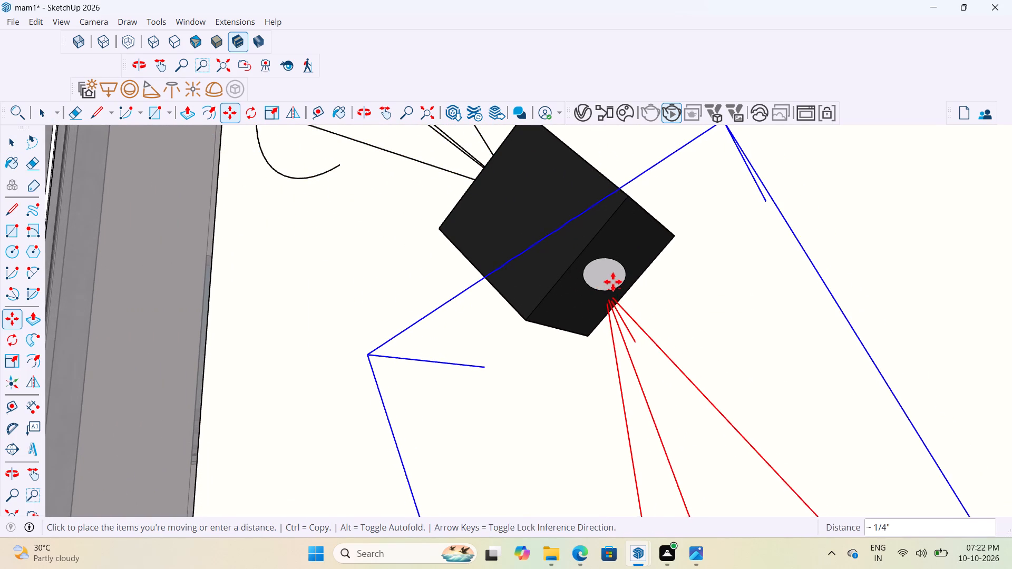
scroll(588, 284, "up", 4)
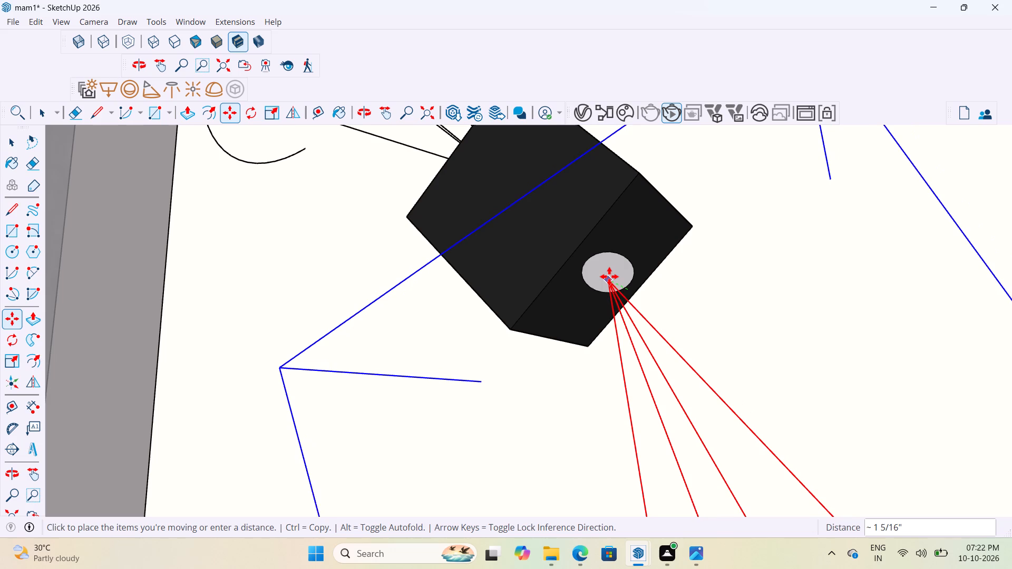
left_click(609, 277)
scroll(611, 278, "down", 14)
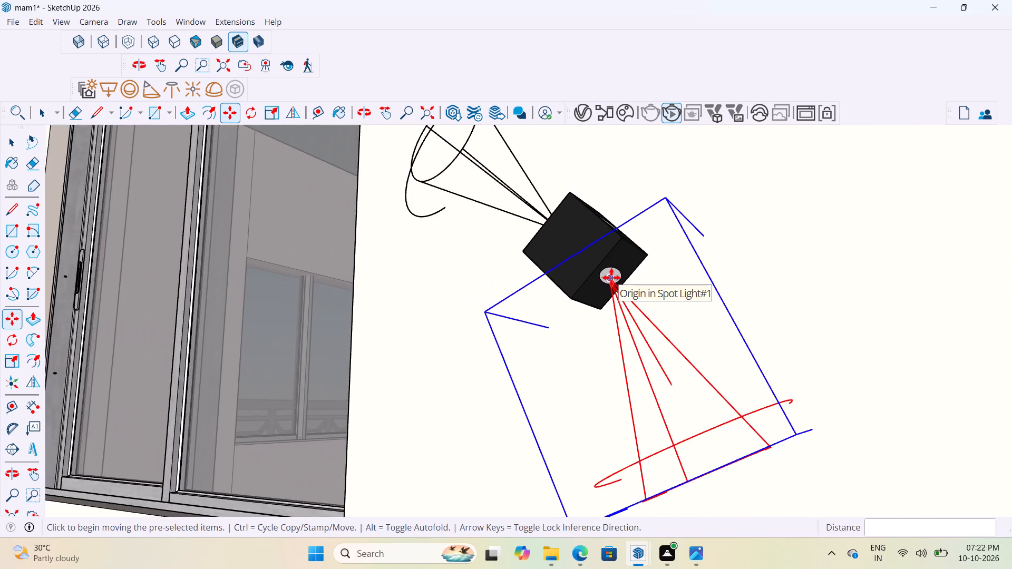
scroll(611, 278, "down", 16)
middle_click_drag(611, 278, 688, 322)
scroll(615, 331, "down", 8)
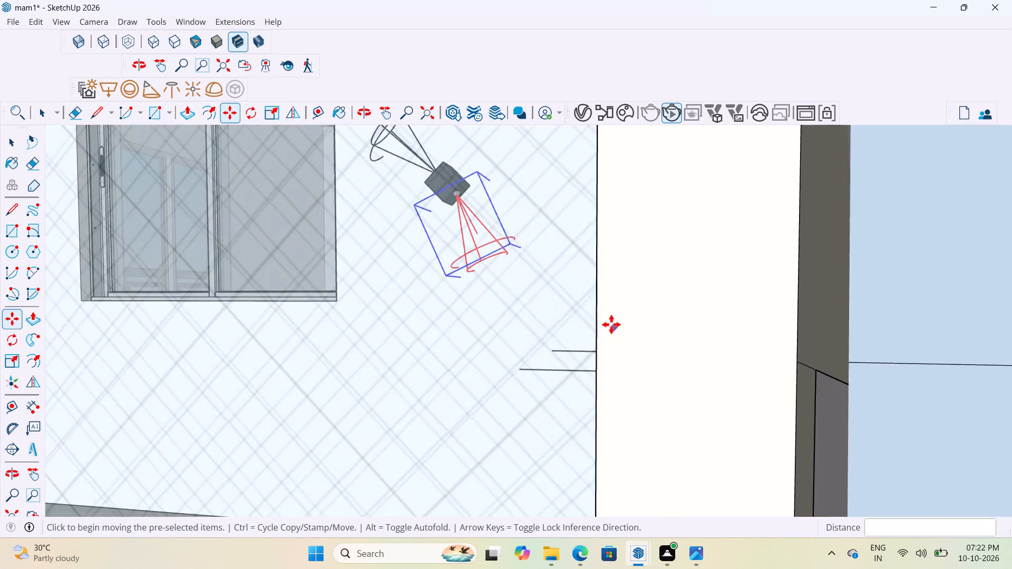
scroll(611, 325, "down", 20)
scroll(611, 325, "down", 20)
scroll(611, 325, "down", 2)
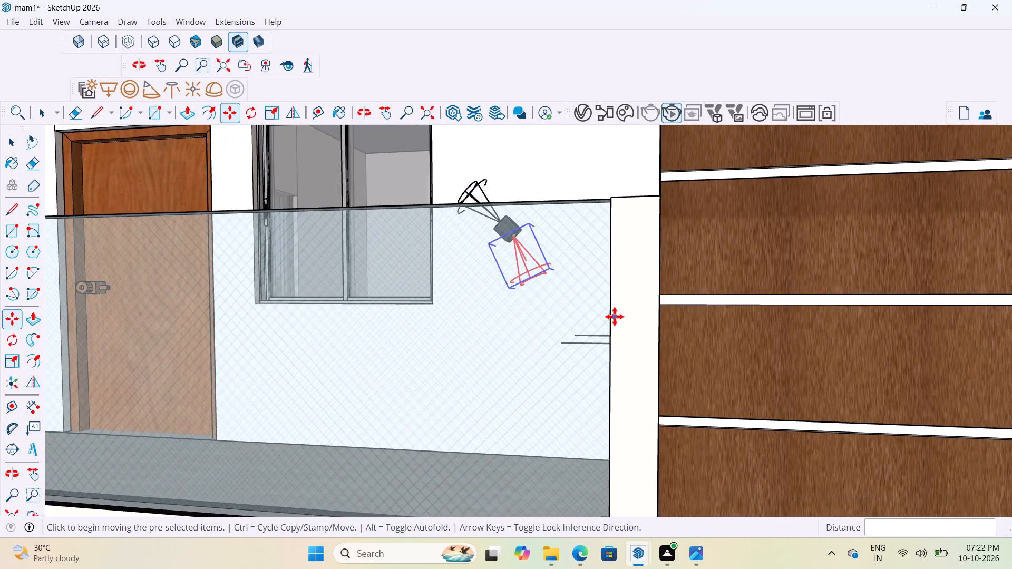
scroll(615, 317, "down", 1)
middle_click_drag(591, 291, 786, 400)
key("space")
key("space")
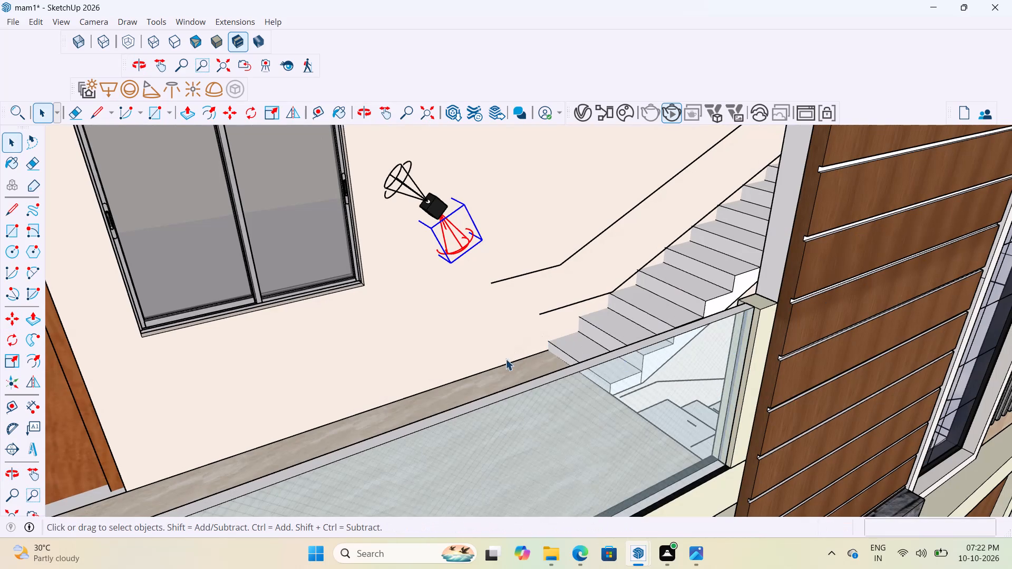
left_click(502, 363)
Examine the repositioned spot lights' glow around the wall fixture in the frame buffer, close up and in the full view.
scroll(422, 211, "up", 3)
scroll(422, 211, "down", 5)
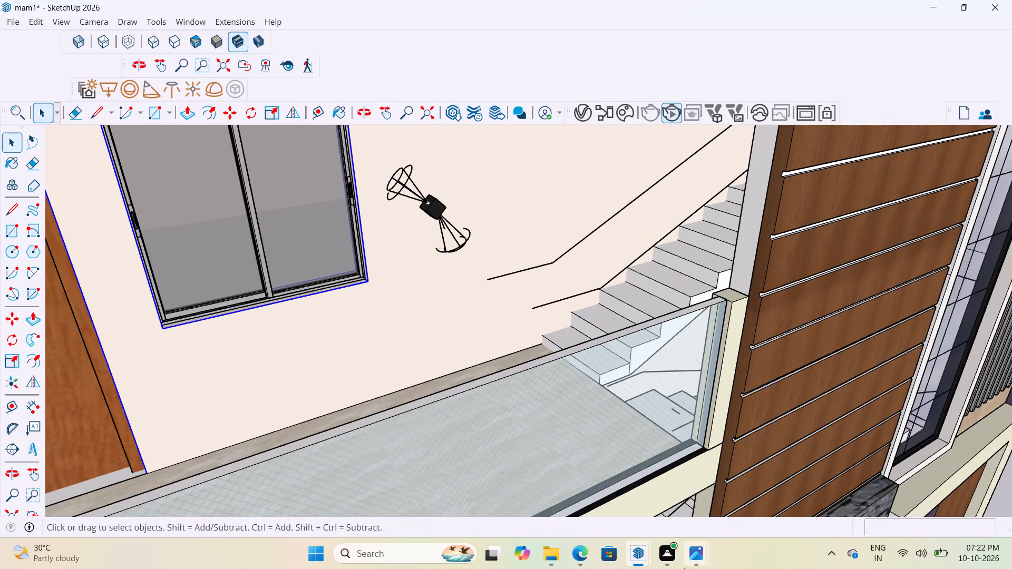
left_click(750, 496)
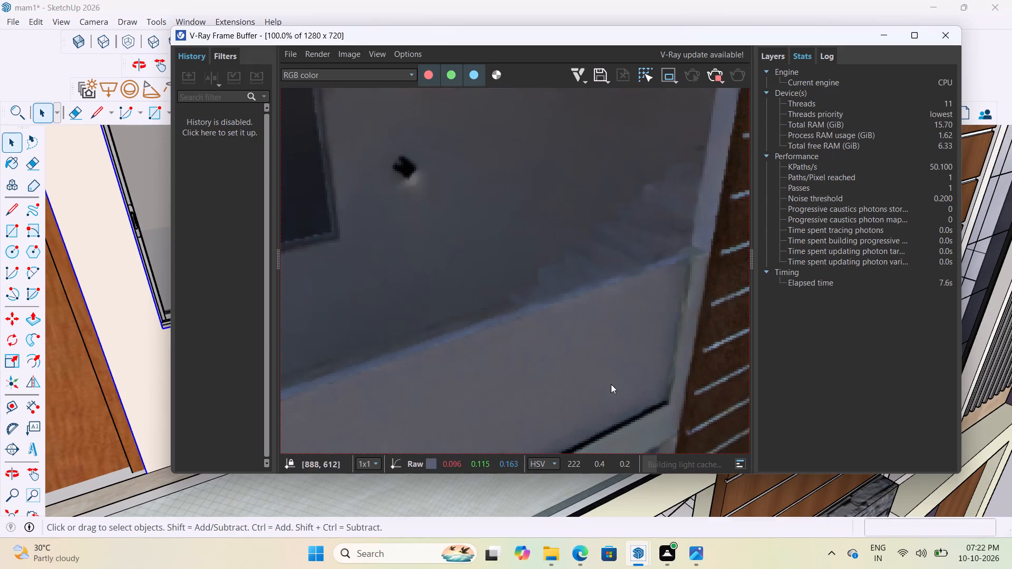
scroll(404, 202, "up", 2)
scroll(486, 296, "down", 2)
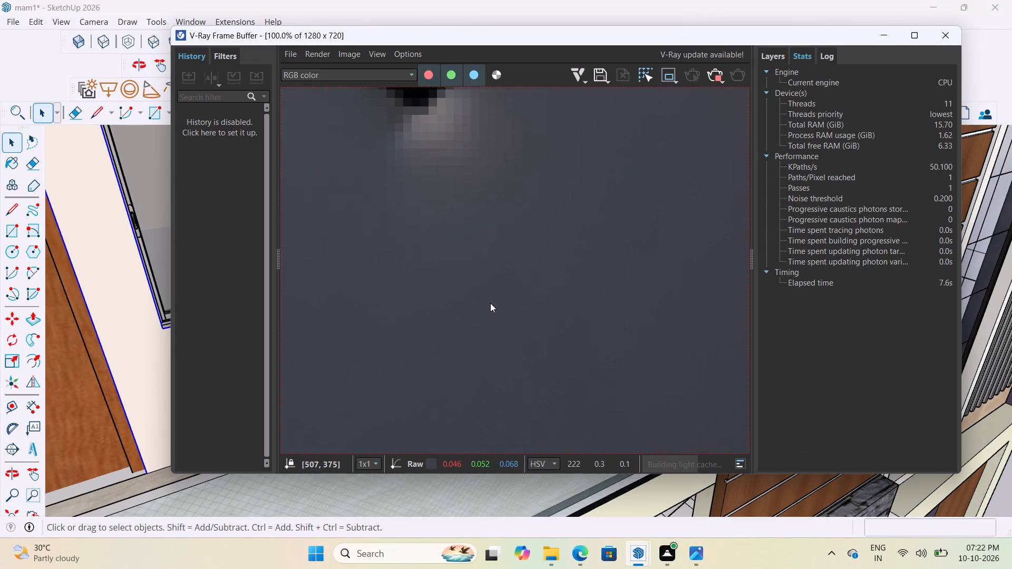
scroll(463, 188, "up", 4)
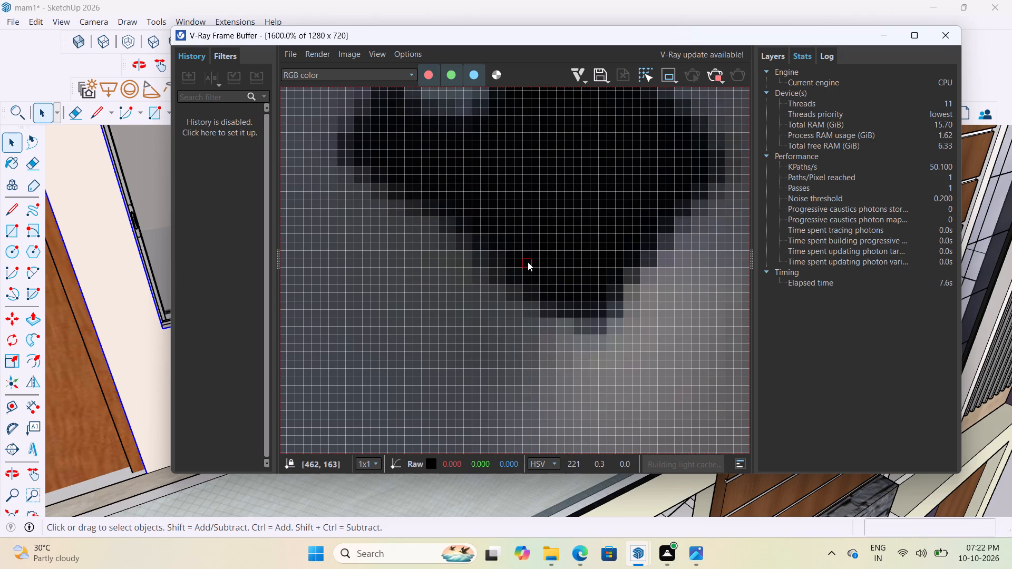
scroll(528, 262, "down", 1)
scroll(581, 344, "down", 2)
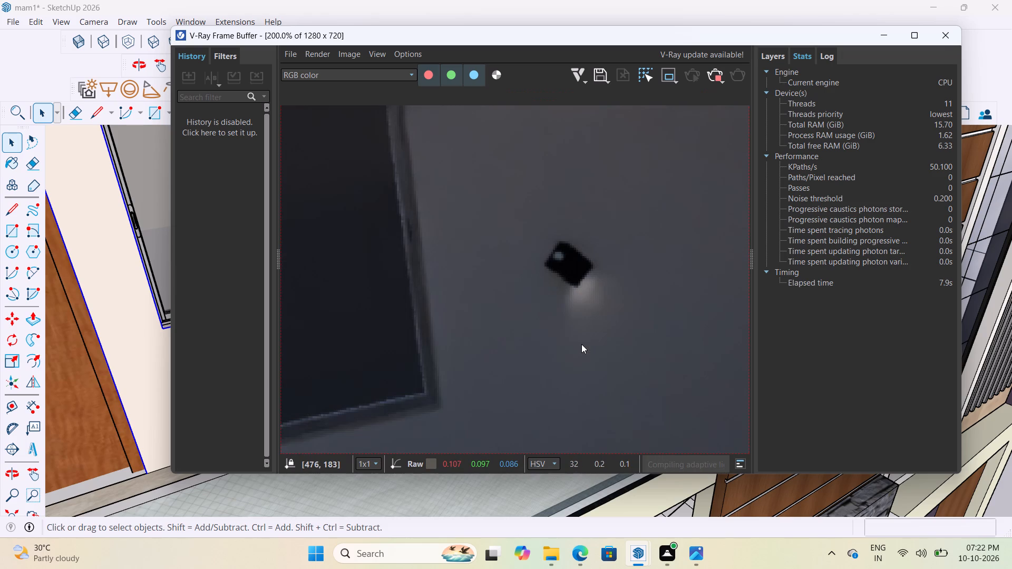
scroll(599, 265, "up", 1)
scroll(599, 265, "down", 3)
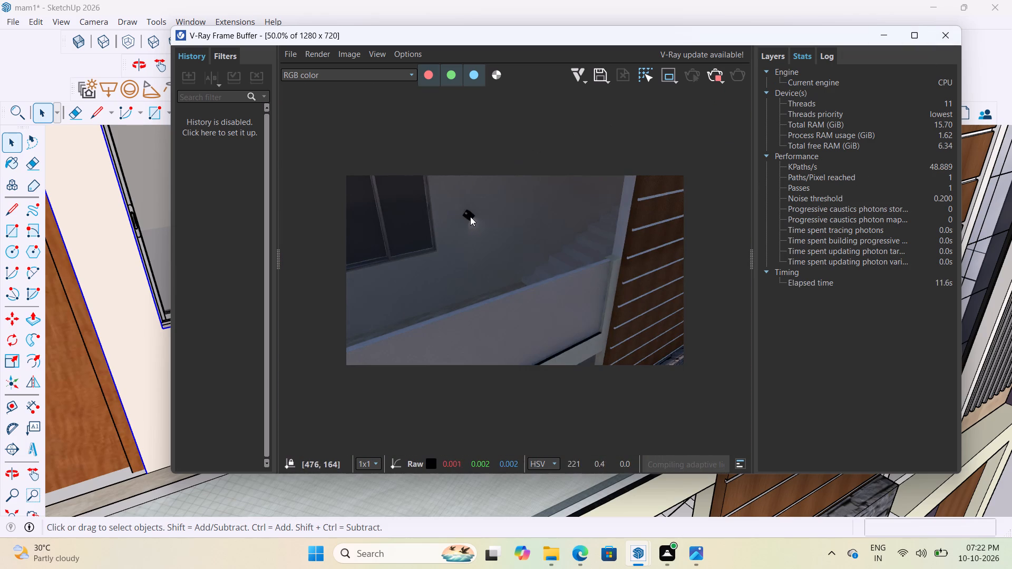
scroll(469, 215, "up", 2)
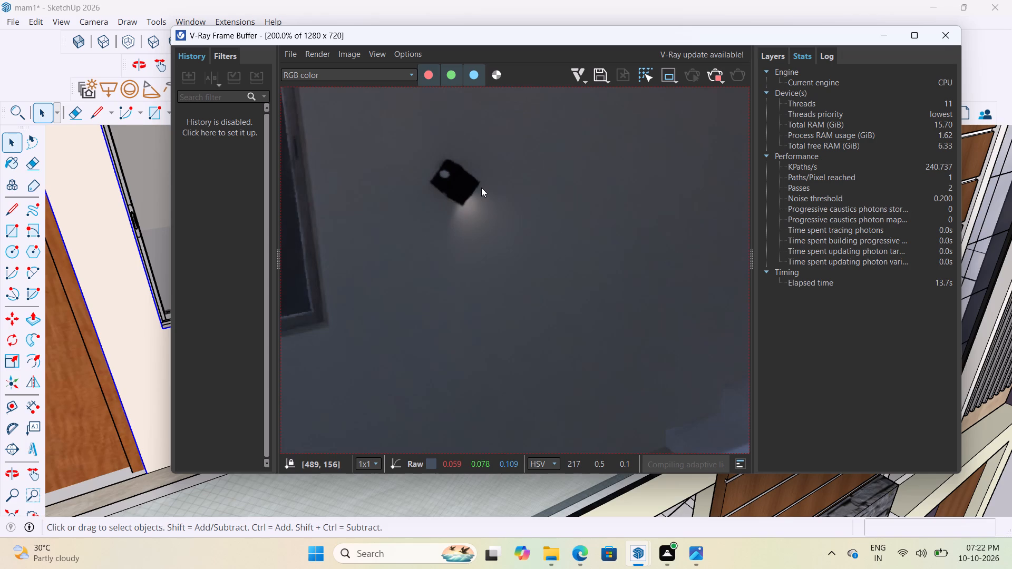
scroll(481, 188, "up", 1)
scroll(481, 188, "down", 3)
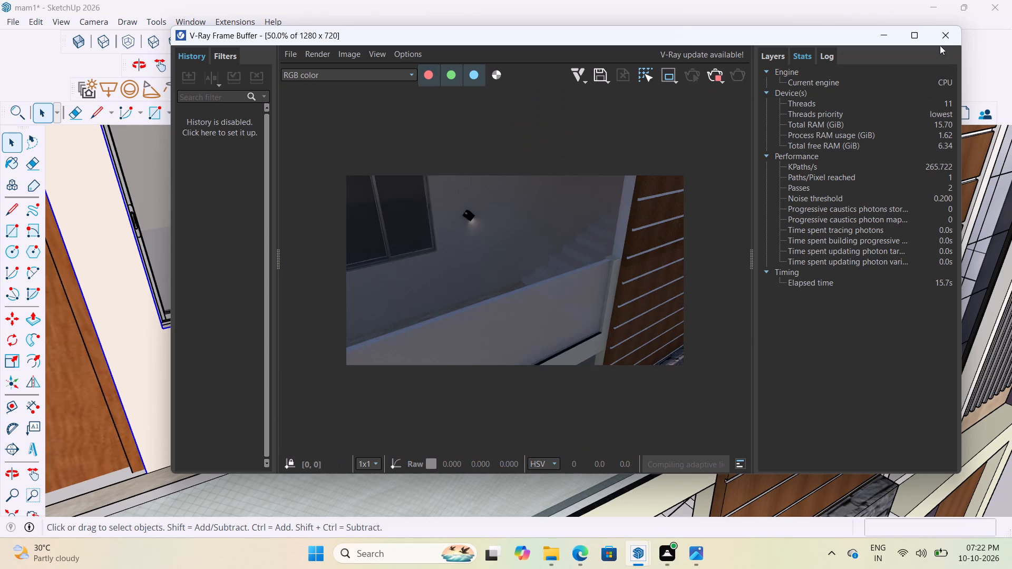
scroll(459, 228, "up", 2)
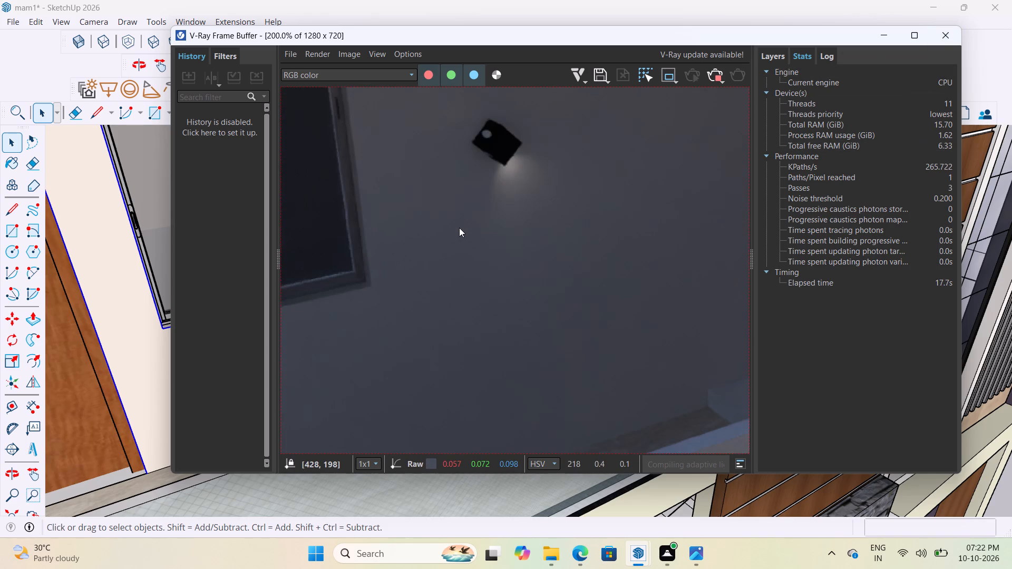
scroll(459, 228, "down", 2)
scroll(459, 228, "up", 2)
scroll(459, 228, "down", 4)
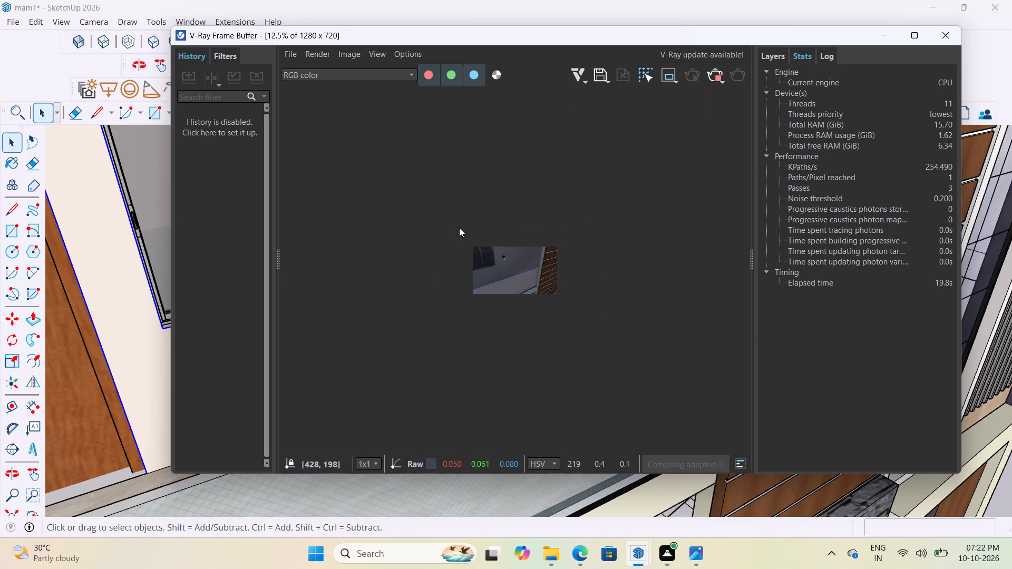
left_click(947, 36)
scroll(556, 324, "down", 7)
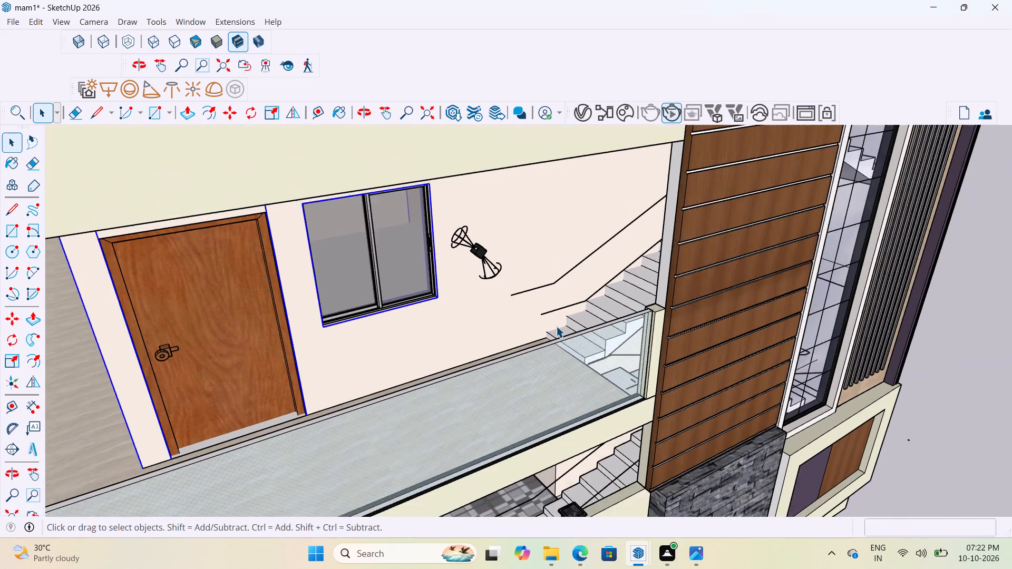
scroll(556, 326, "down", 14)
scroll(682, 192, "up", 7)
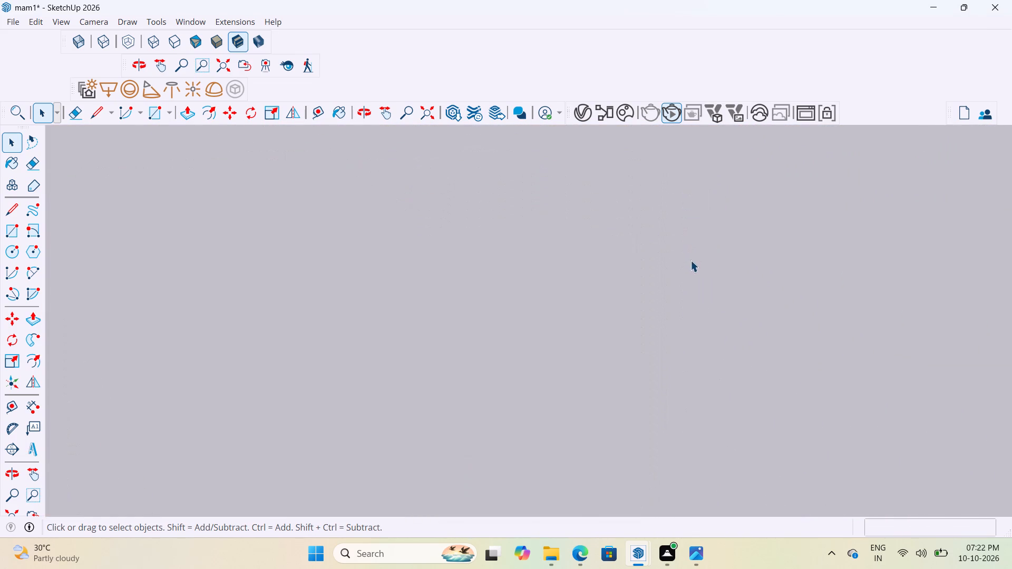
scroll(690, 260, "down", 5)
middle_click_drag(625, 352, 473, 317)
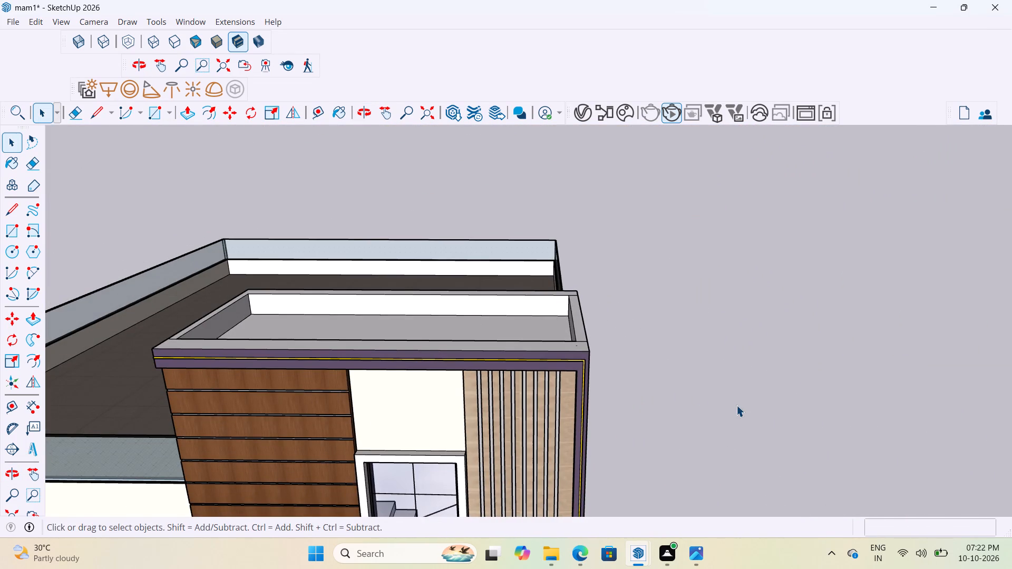
Paint the yellow strip in the purple frame along the tower's top with M00_Soft_Cloud from the Solid Colors collection.
key("b")
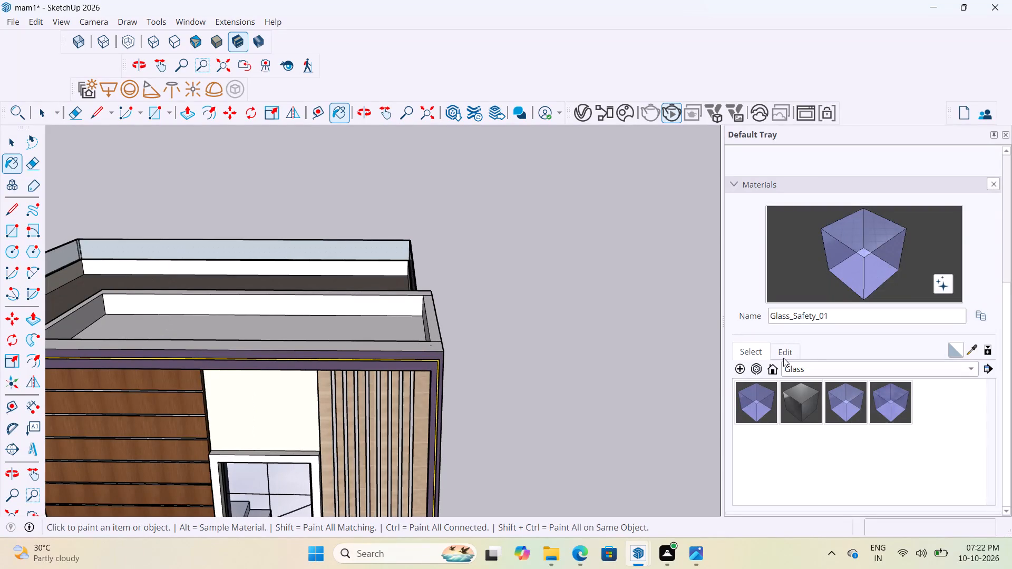
left_click(821, 368)
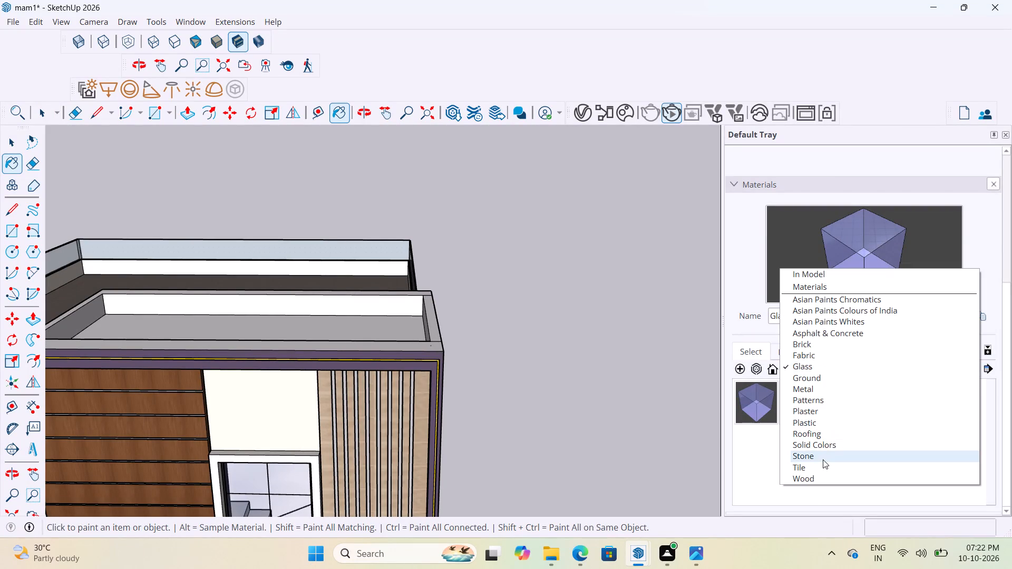
left_click(823, 447)
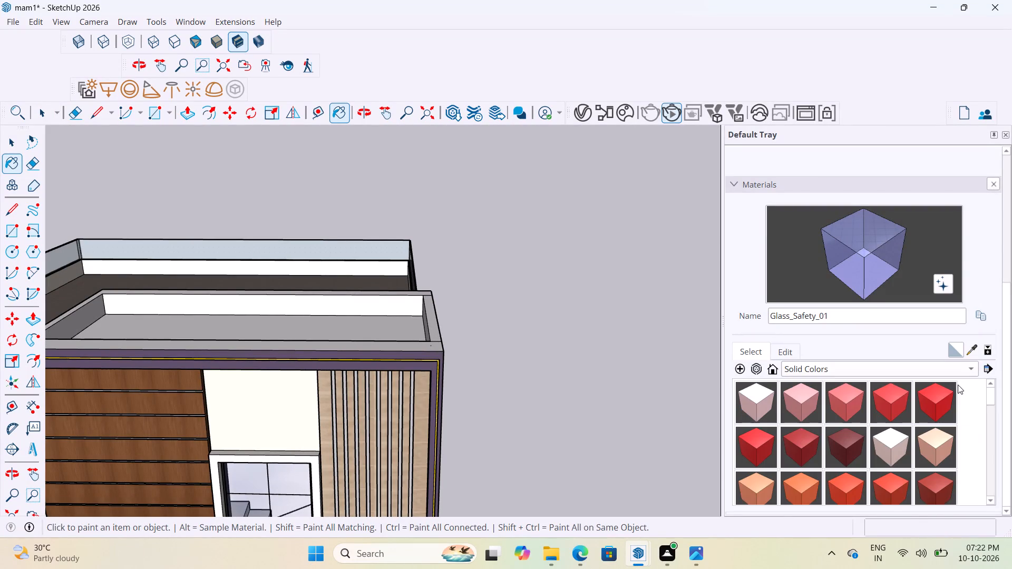
scroll(857, 445, "down", 11)
scroll(857, 445, "up", 3)
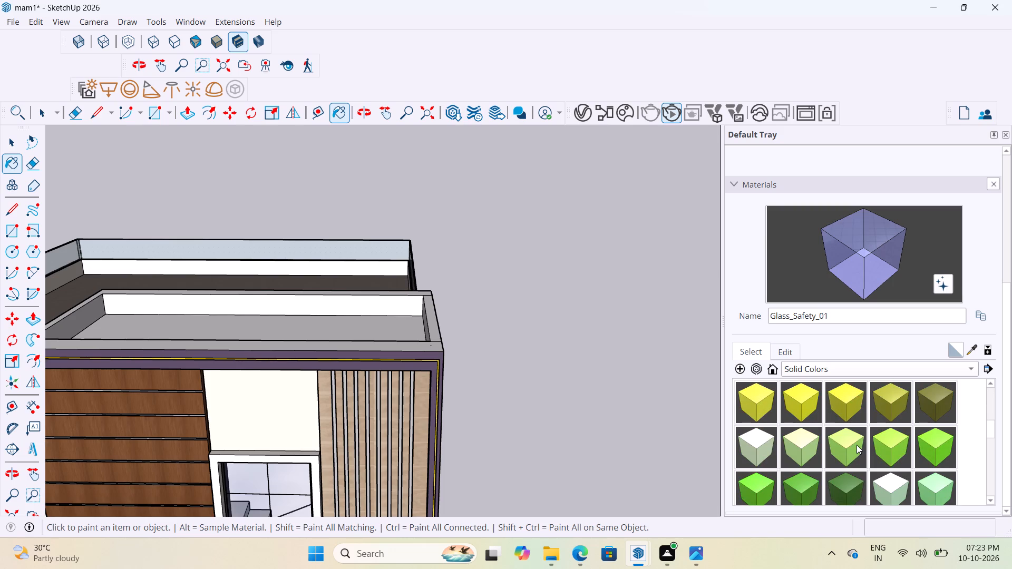
left_click(769, 449)
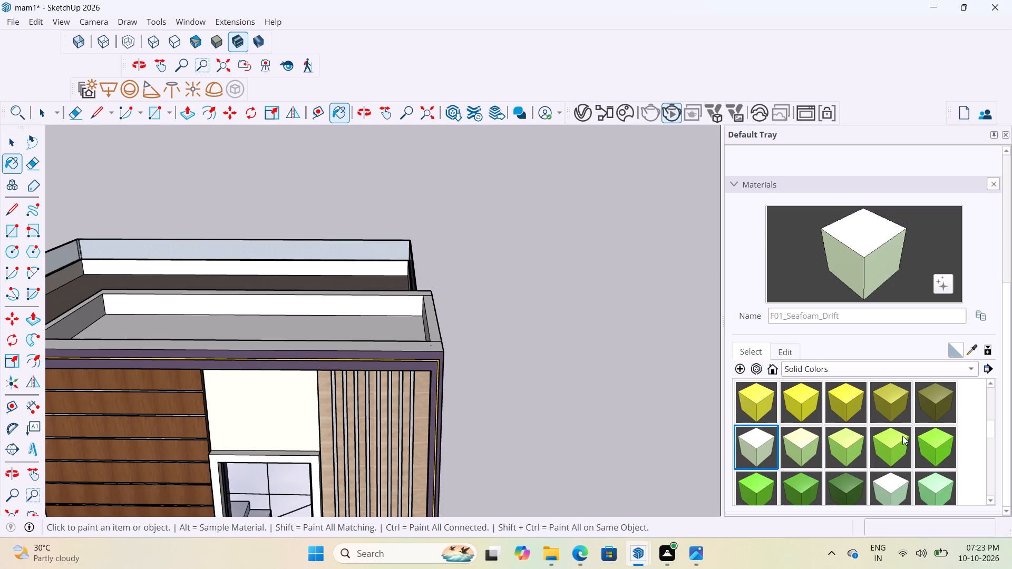
scroll(902, 436, "down", 17)
scroll(803, 435, "up", 2)
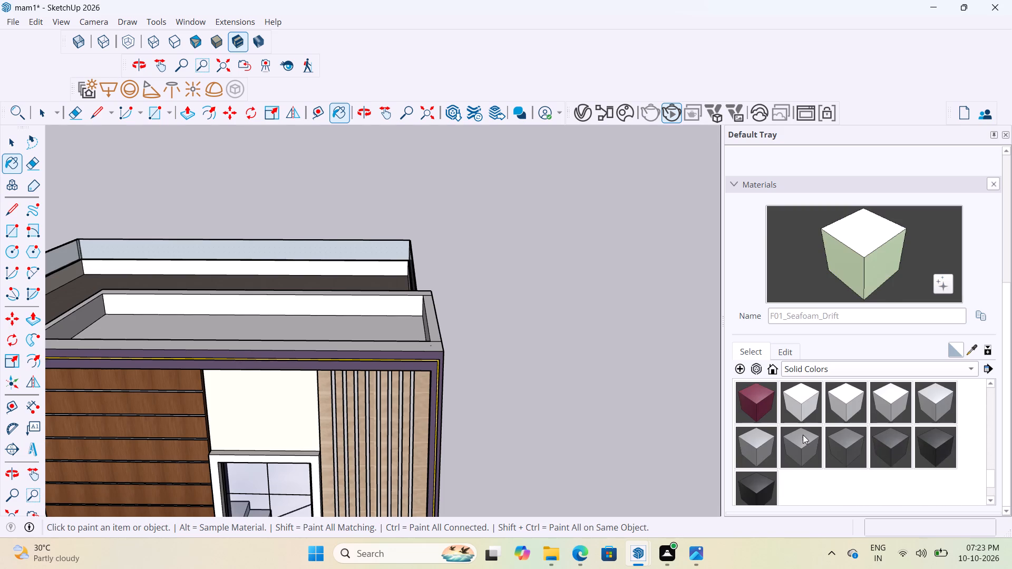
left_click(803, 413)
scroll(972, 380, "down", 2)
scroll(872, 387, "down", 3)
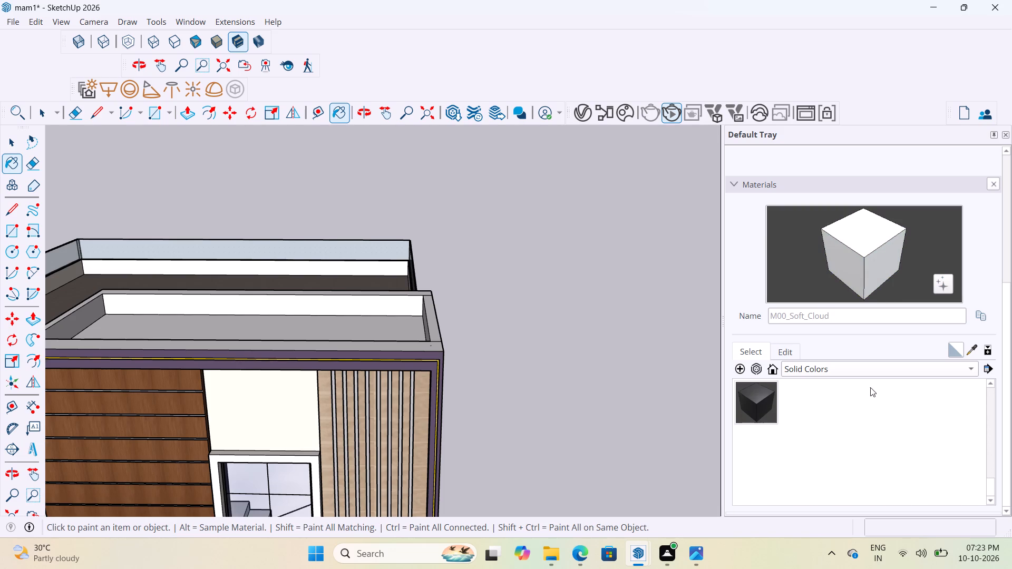
scroll(628, 268, "down", 3)
scroll(452, 293, "up", 14)
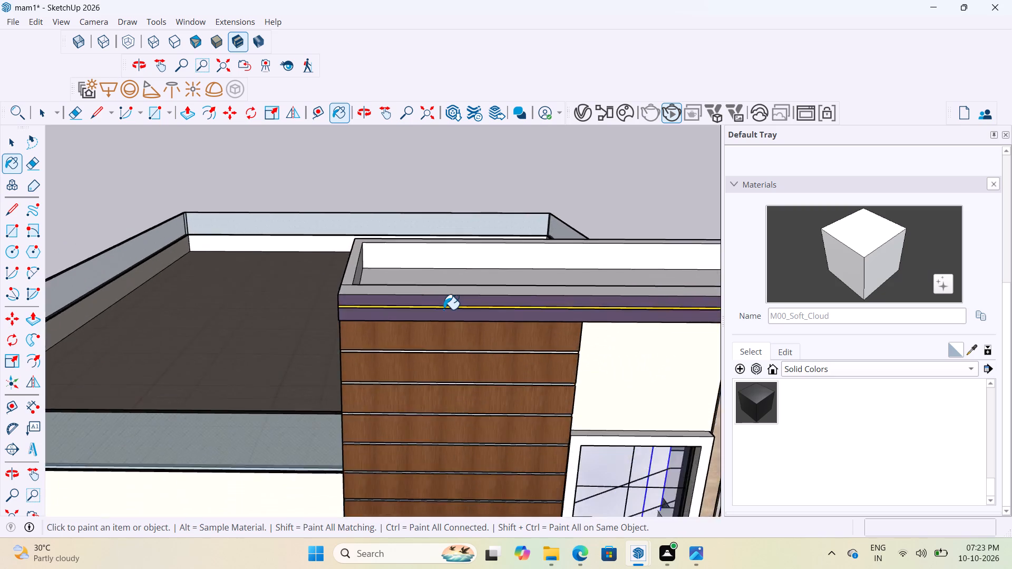
scroll(443, 309, "up", 20)
scroll(443, 309, "up", 2)
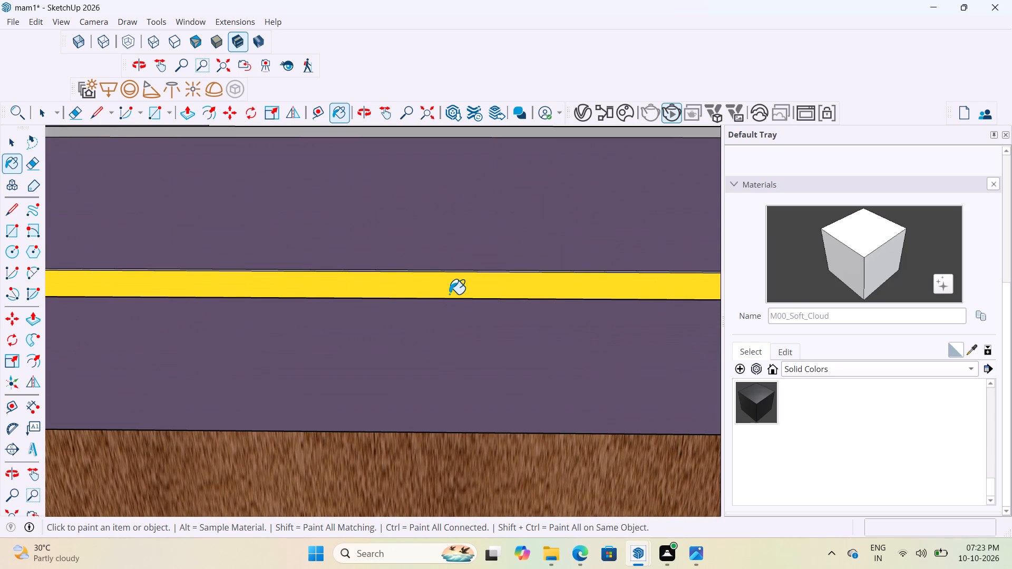
left_click(459, 290)
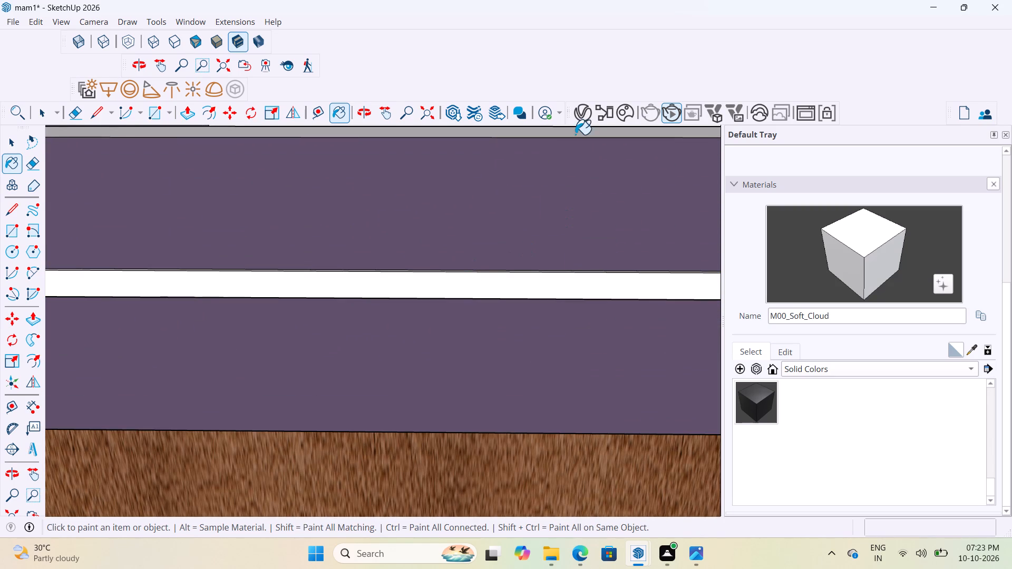
Add an Emissive layer to the M00_Soft_Cloud material in V-Ray and turn off its Can be Overridden option.
left_click(588, 116)
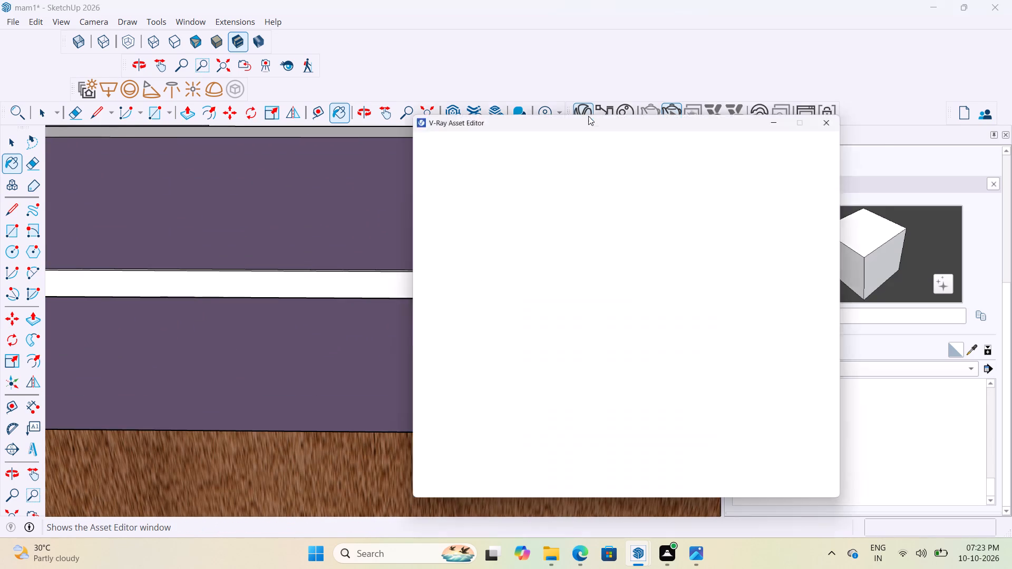
right_click(486, 295)
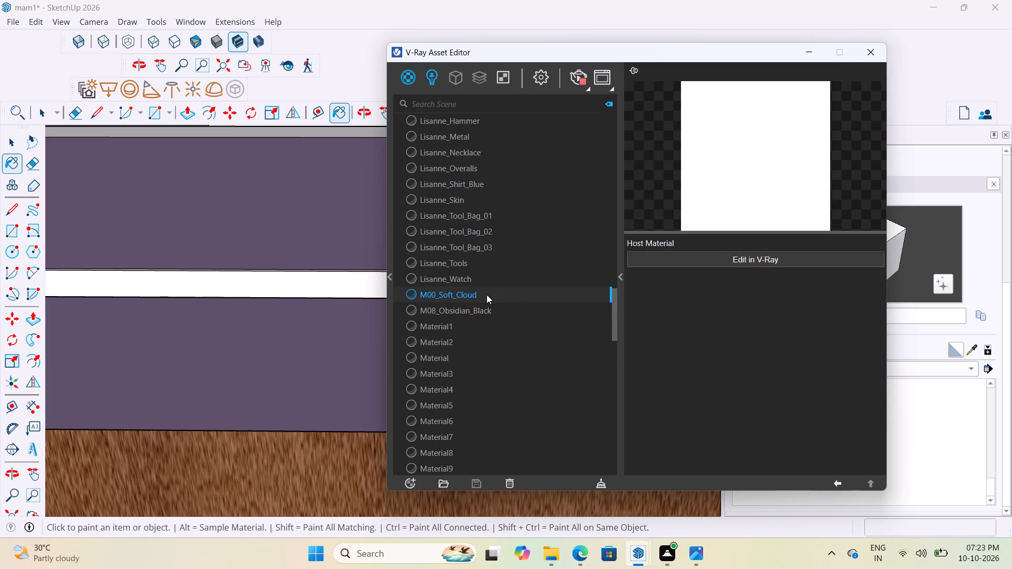
left_click(510, 386)
left_click(878, 242)
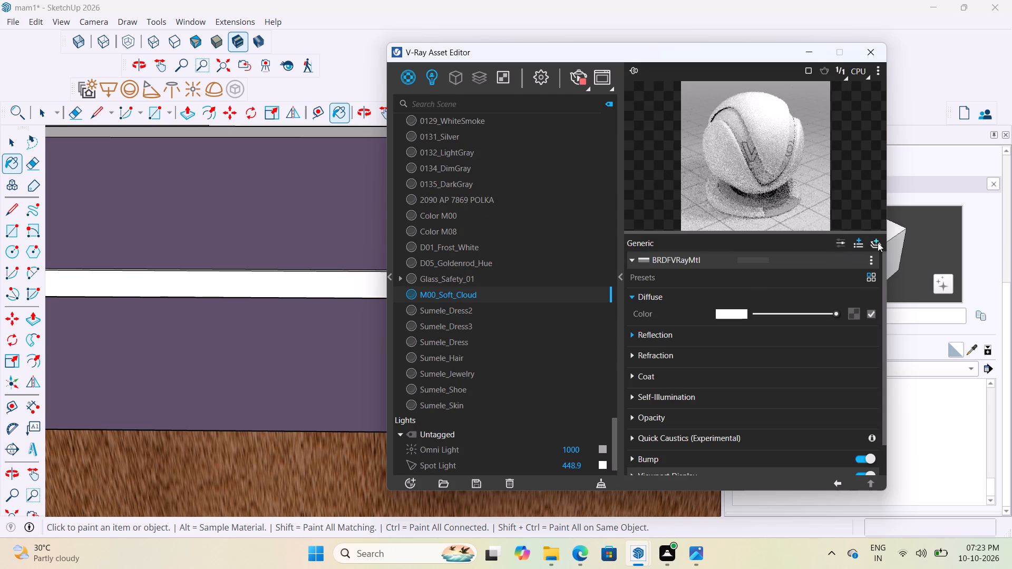
left_click(864, 267)
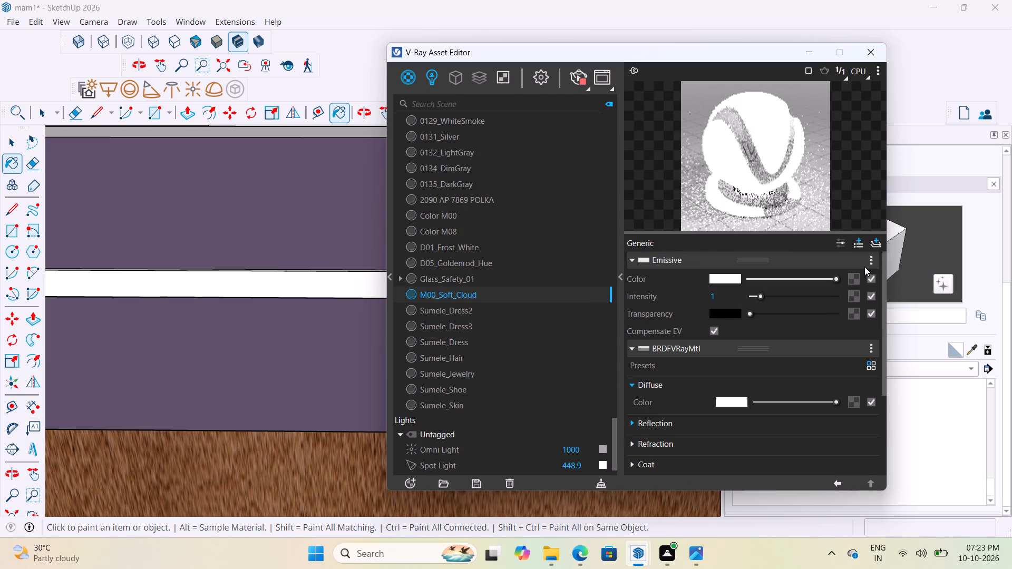
right_click(743, 402)
left_click(803, 357)
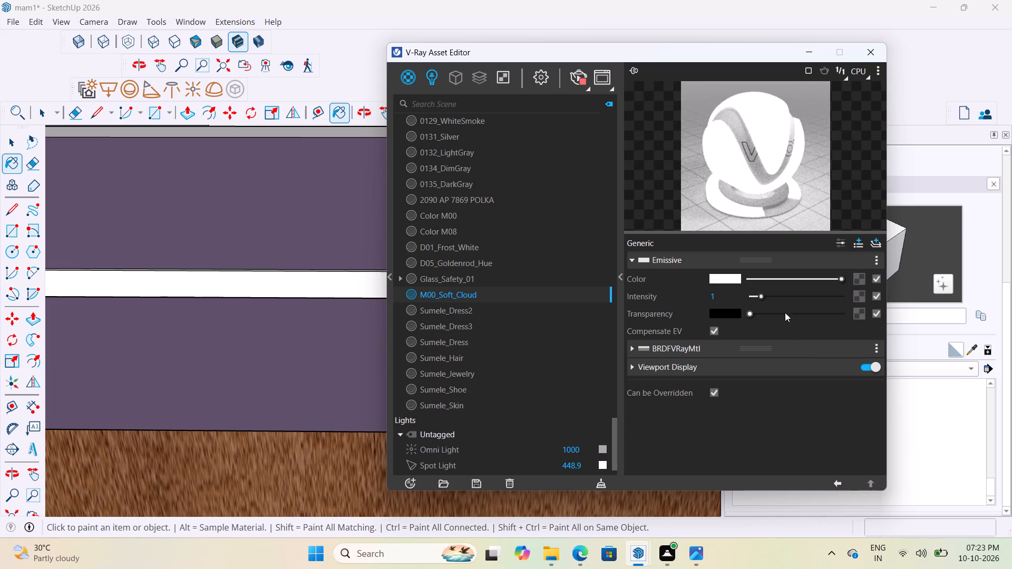
left_click(717, 392)
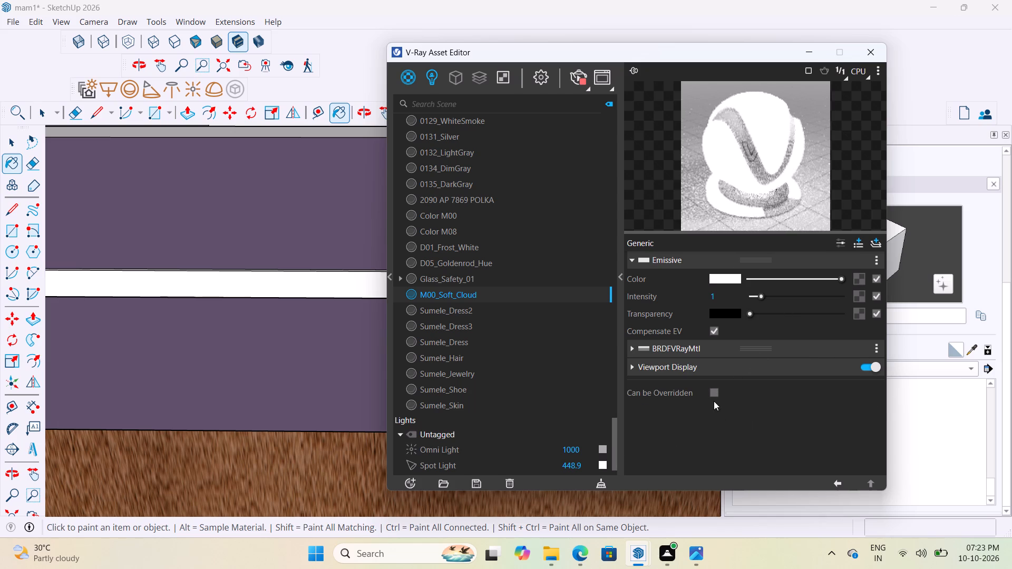
Raise the emissive intensity of M00_Soft_Cloud to 3.1, keeping Viewport Display enabled.
scroll(741, 375, "up", 2)
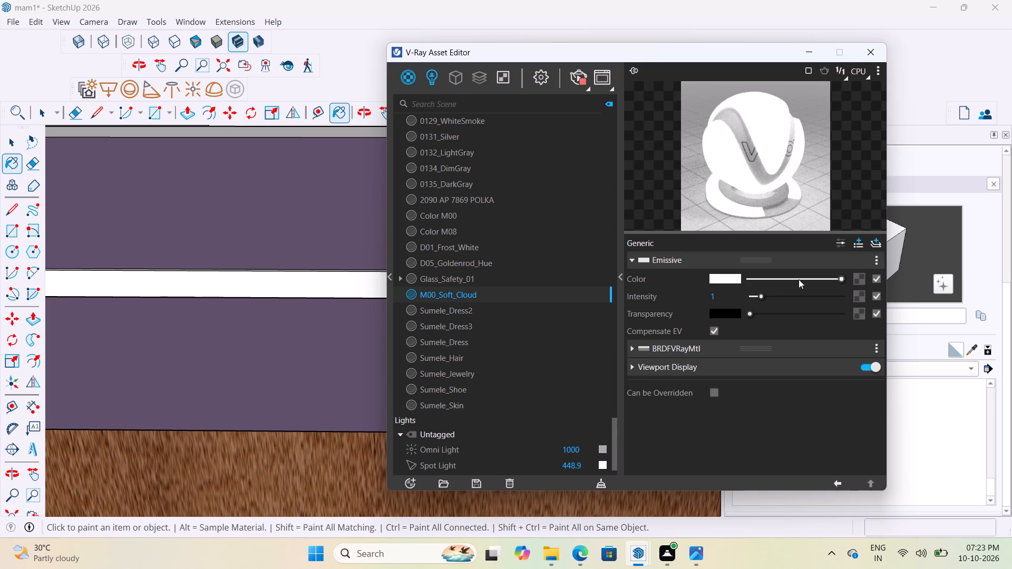
scroll(779, 302, "up", 1)
left_click_drag(764, 297, 780, 297)
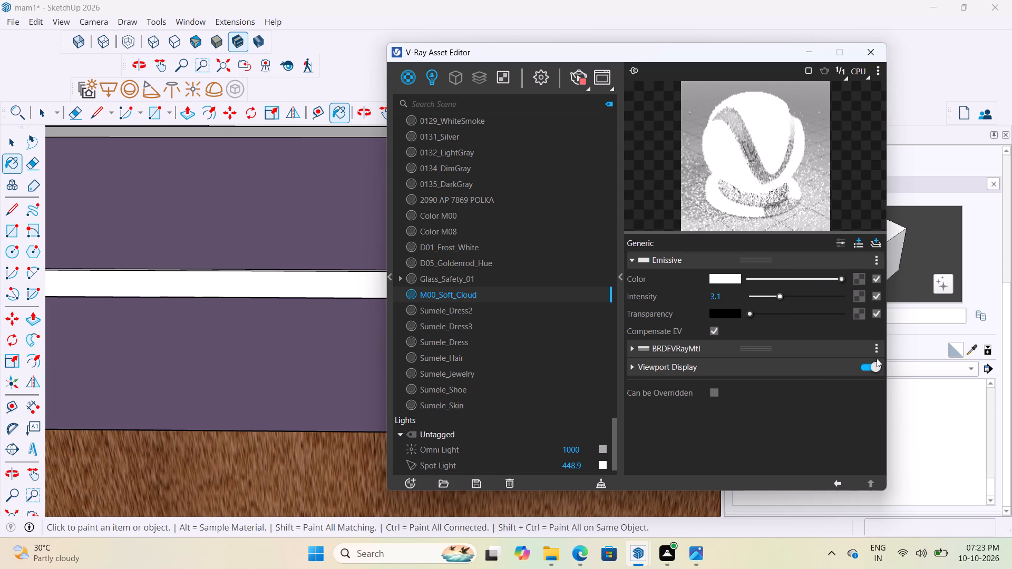
left_click(870, 364)
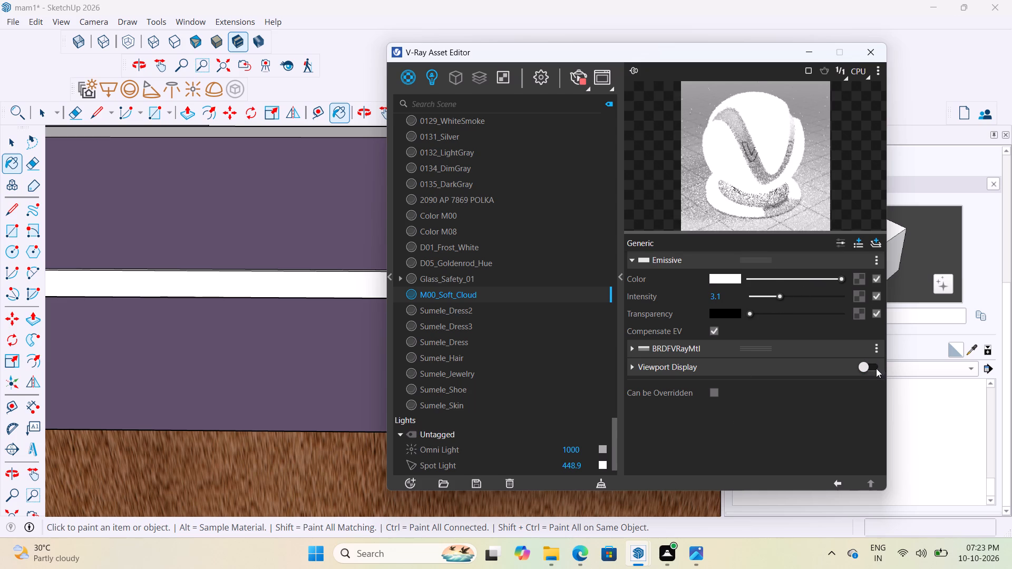
left_click(874, 365)
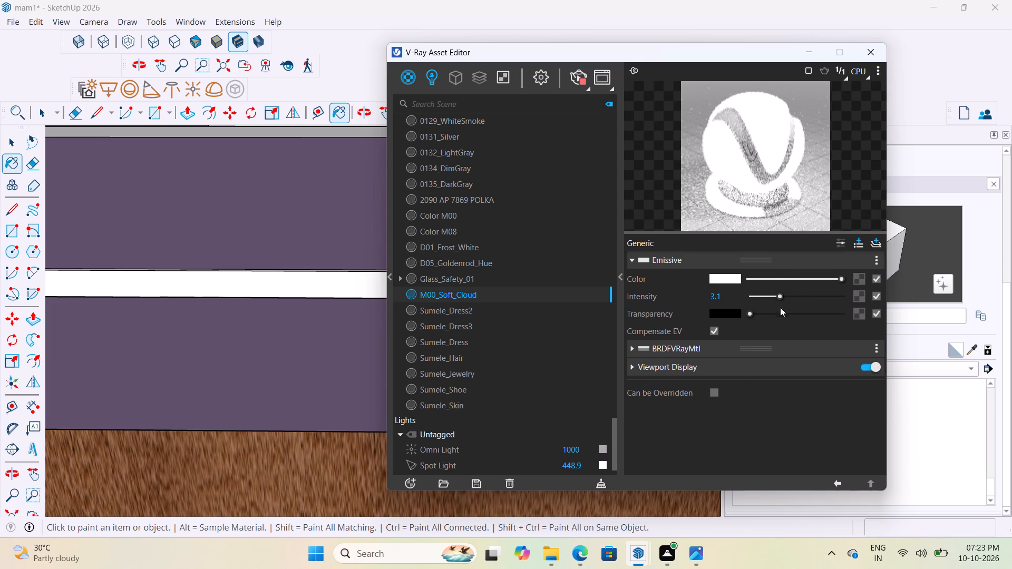
Undo the most recent spot light intensity edits in the V-Ray Asset Editor.
key("ctrl+z")
key("ctrl+z")
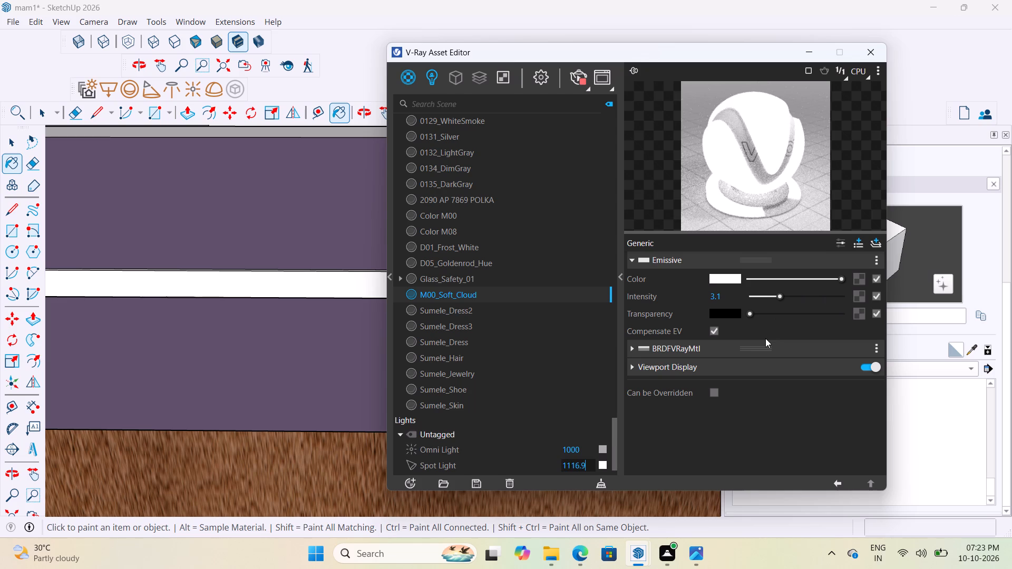
key("ctrl+z")
key("ctrl+z")
scroll(502, 406, "down", 3)
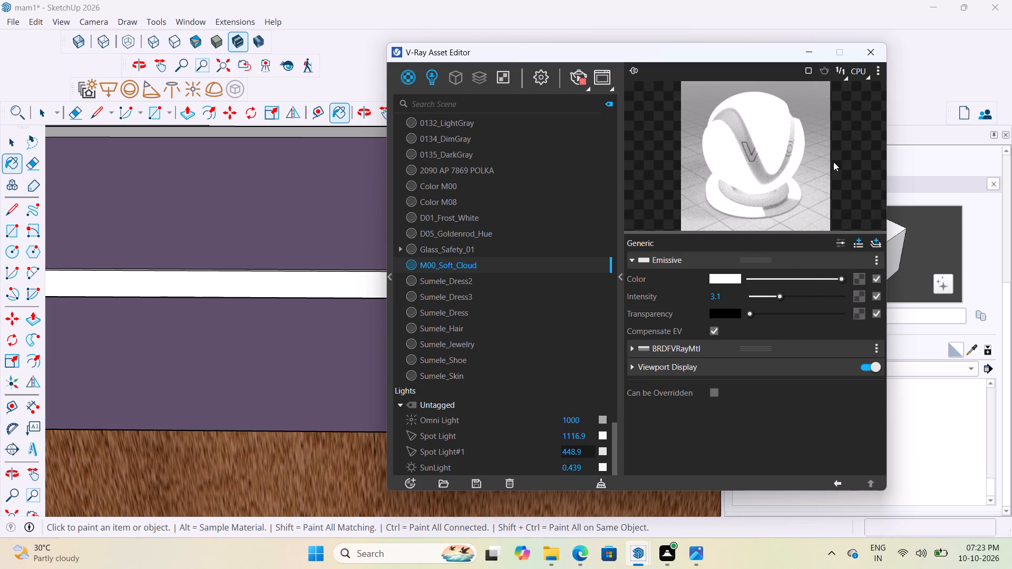
Stop the interactive render, frame the tower's upper corner with the emissive strip, and start the interactive render again.
left_click(581, 77)
scroll(157, 345, "down", 20)
scroll(157, 345, "down", 5)
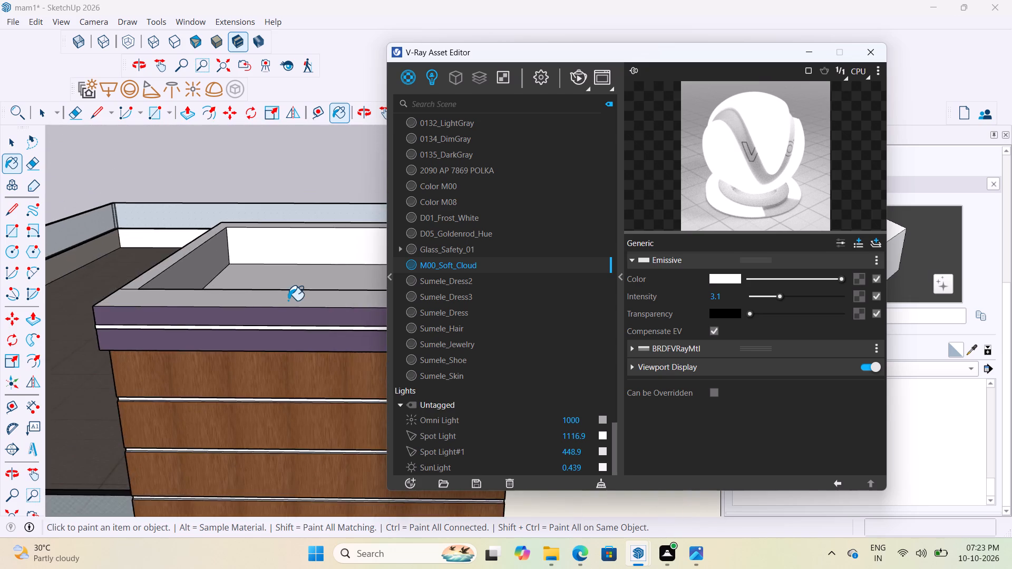
scroll(288, 300, "down", 6)
scroll(281, 310, "up", 8)
scroll(252, 311, "down", 5)
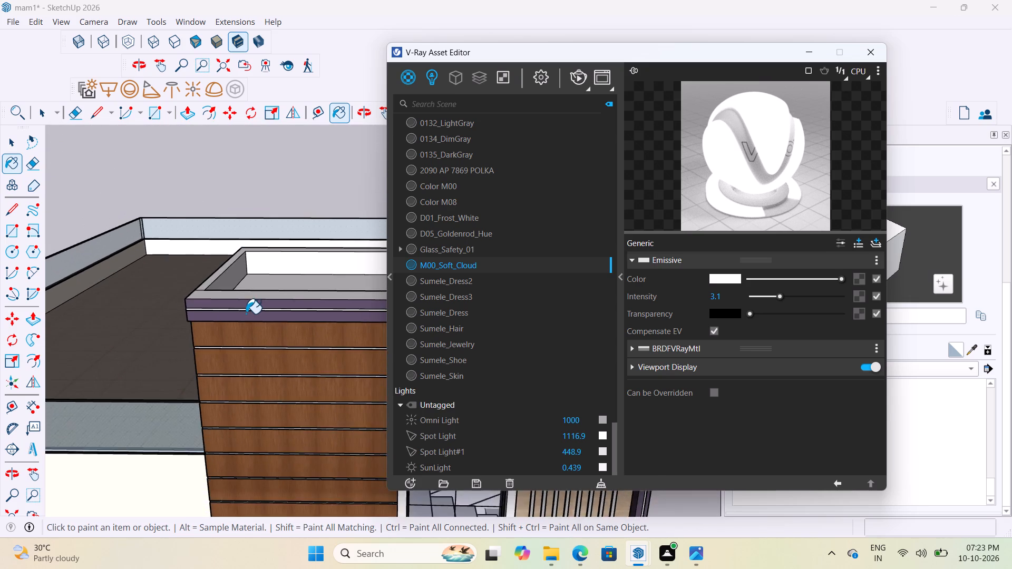
scroll(246, 313, "down", 16)
middle_click_drag(328, 307, 316, 248)
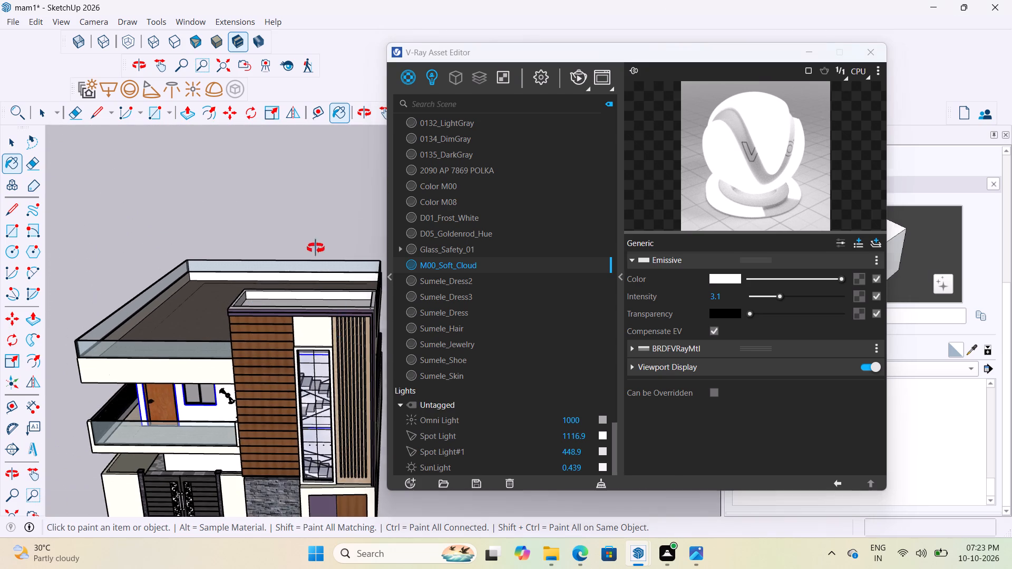
middle_click_drag(316, 248, 273, 272)
scroll(283, 284, "up", 11)
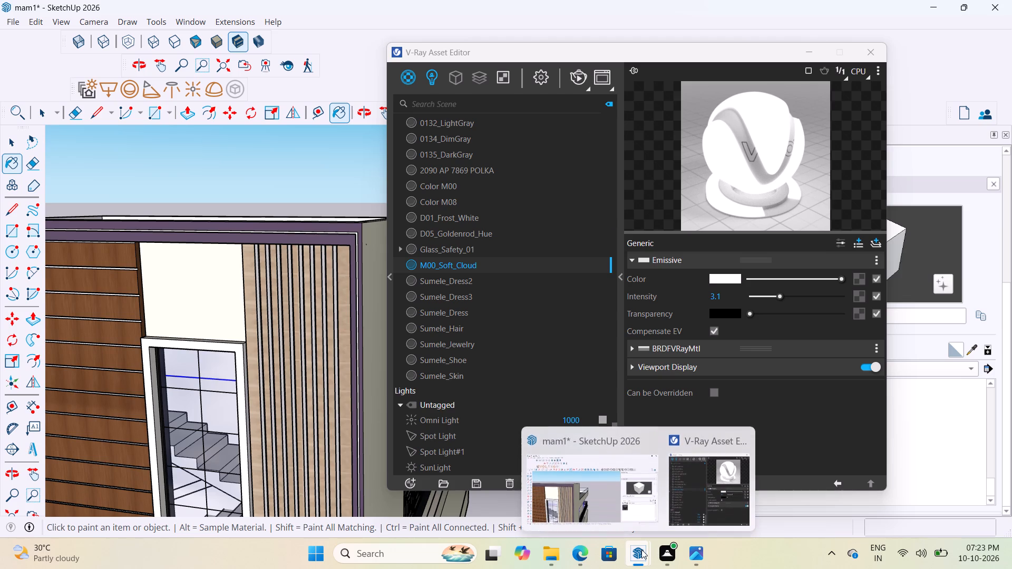
left_click(577, 74)
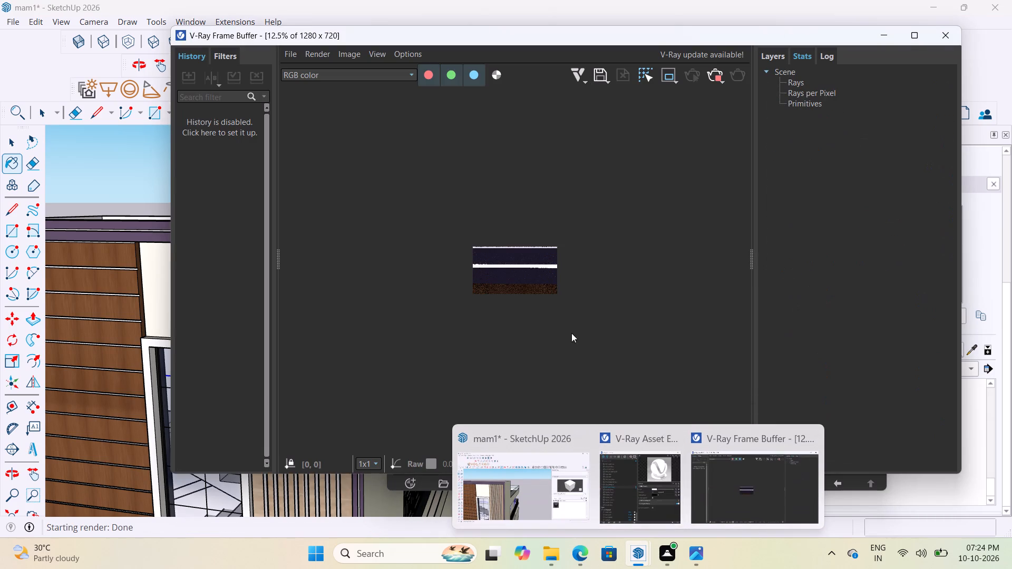
Examine the glowing strip around the tower's frame in the interactive render, close up and zoomed out, and put the frame buffer away.
scroll(515, 266, "up", 2)
scroll(471, 249, "up", 2)
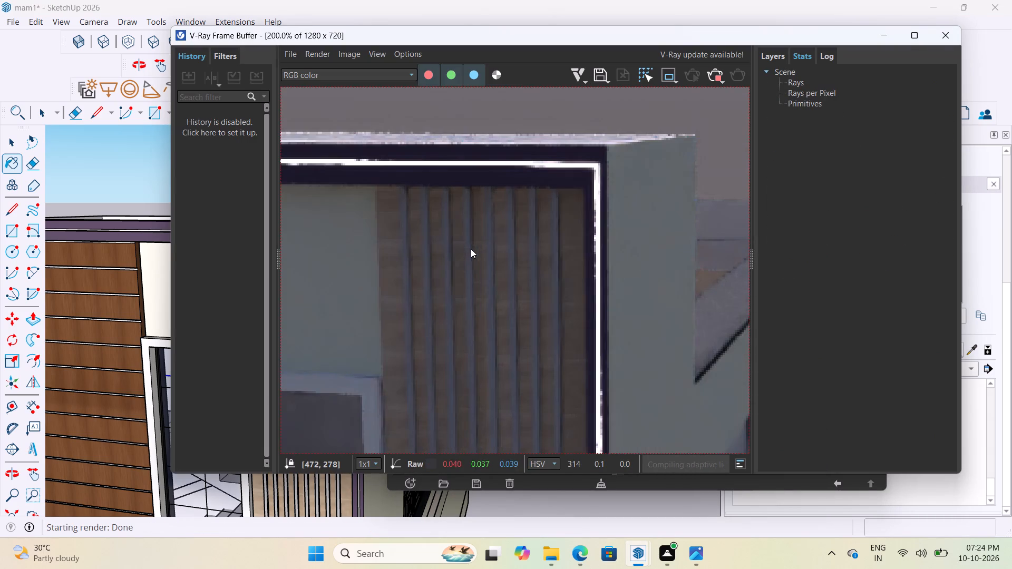
scroll(596, 224, "down", 3)
scroll(496, 252, "up", 1)
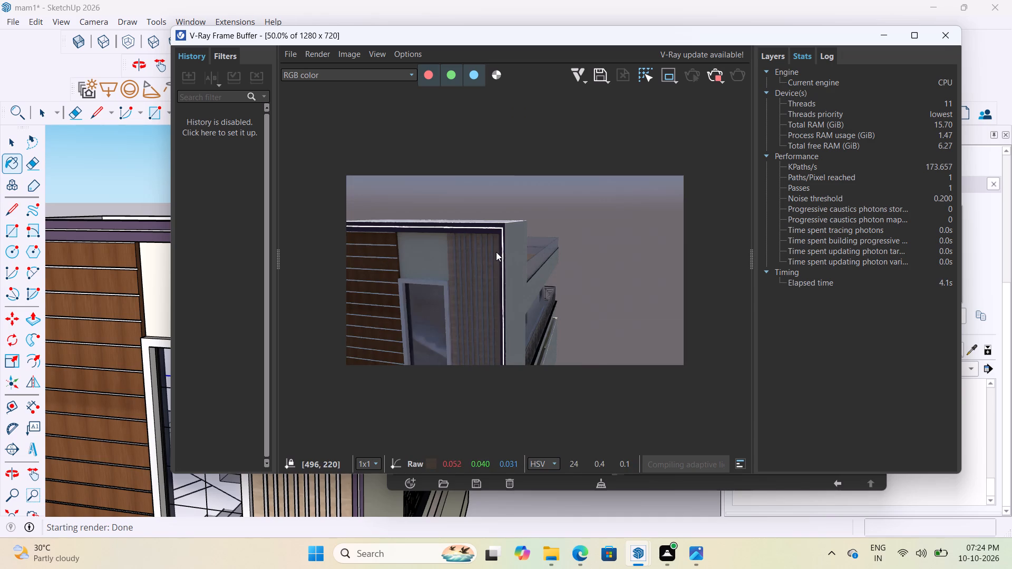
middle_click_drag(497, 252, 589, 249)
scroll(514, 260, "up", 2)
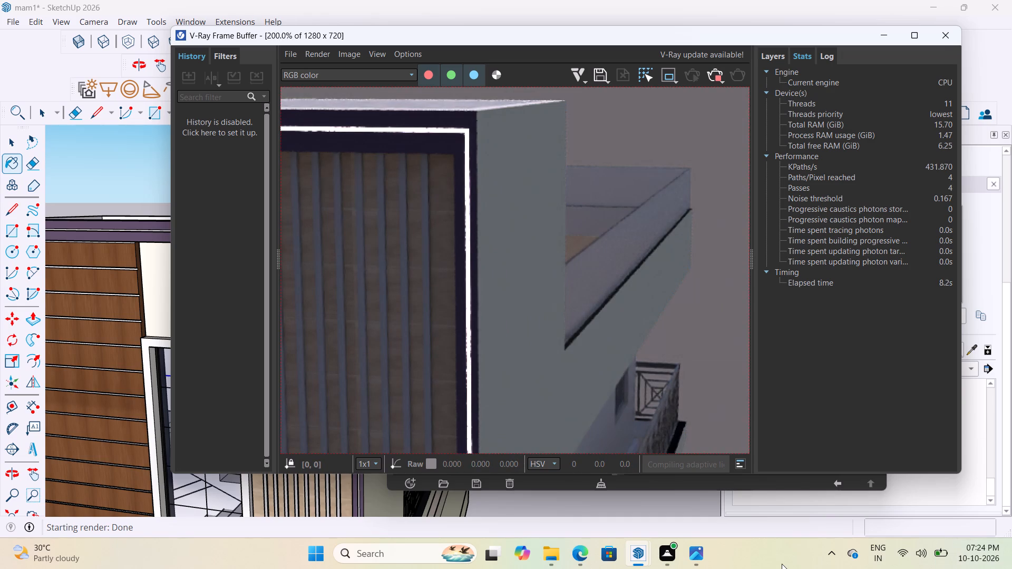
scroll(683, 265, "down", 1)
scroll(601, 255, "down", 2)
middle_click_drag(478, 251, 567, 238)
scroll(144, 350, "down", 3)
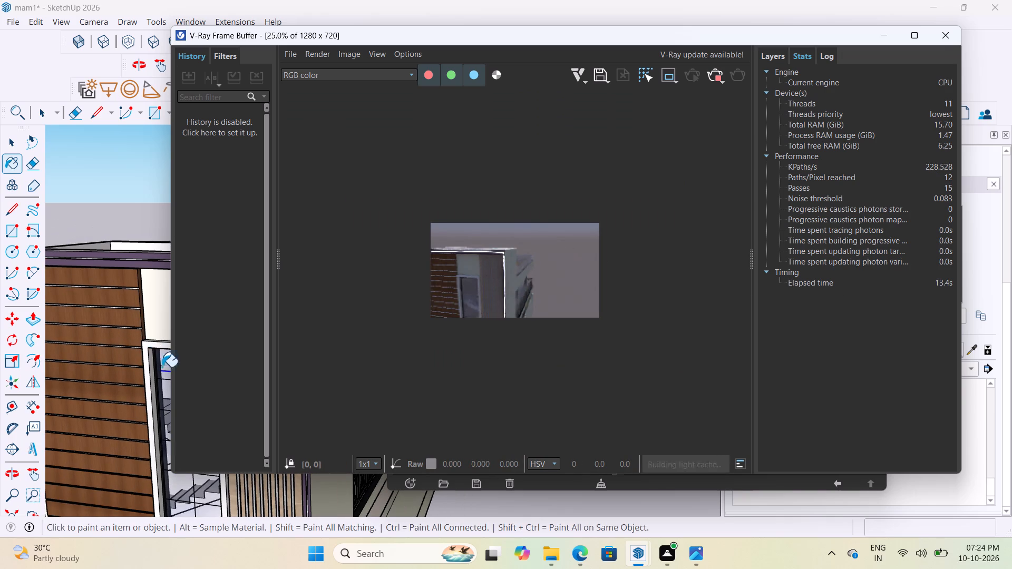
middle_click_drag(172, 370, 311, 375)
scroll(640, 358, "down", 3)
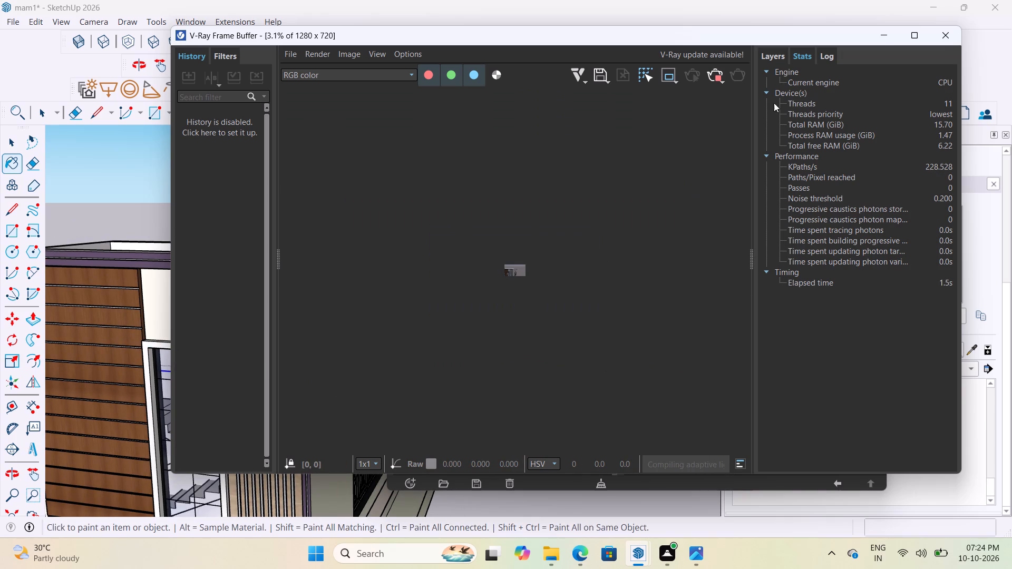
left_click(884, 39)
scroll(300, 315, "down", 2)
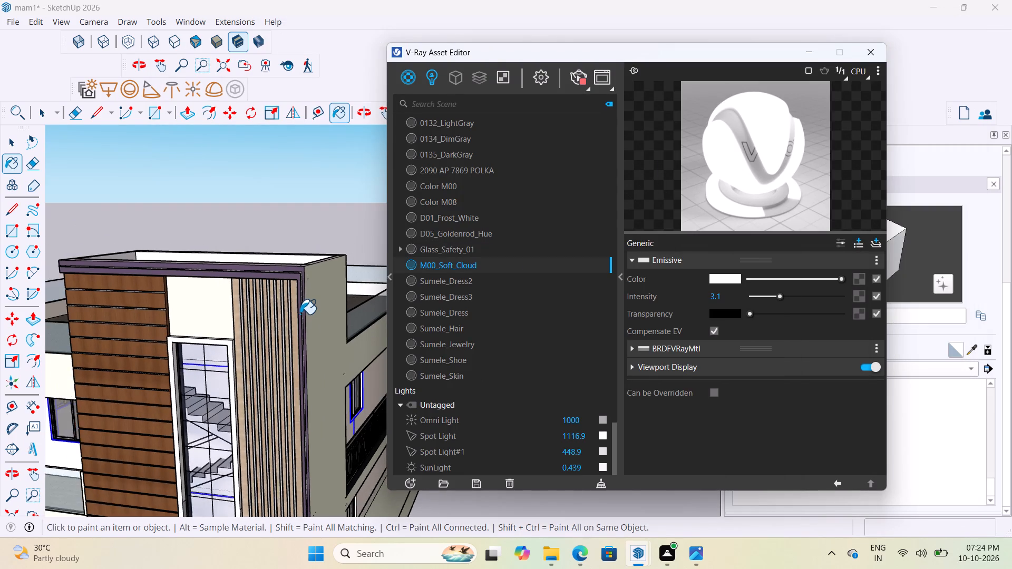
Frame the upper floor and tower from the front, examine the emissive strip in the interactive render, and put the frame buffer away.
scroll(299, 314, "down", 4)
middle_click_drag(310, 322, 366, 316)
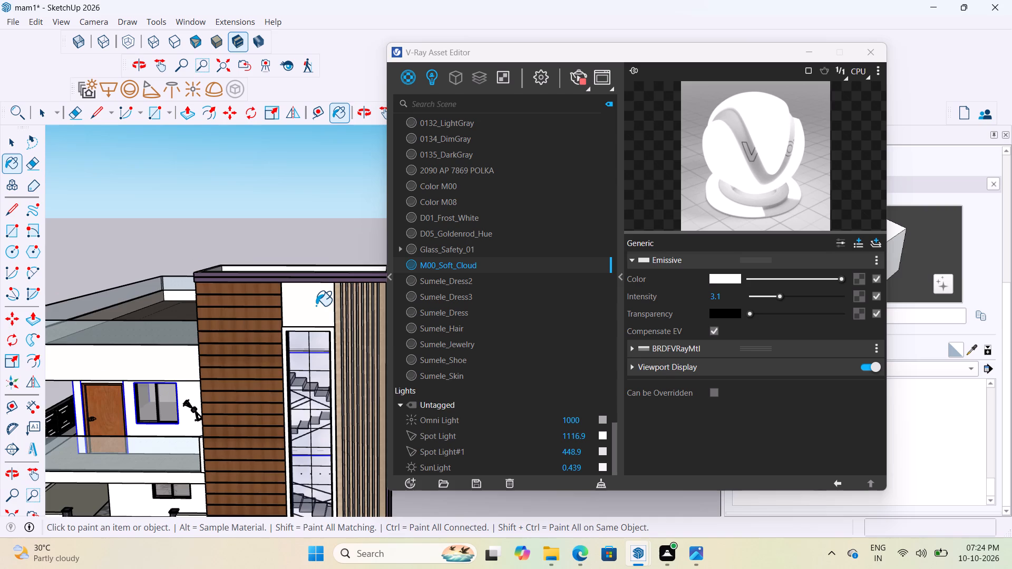
scroll(315, 301, "down", 6)
key("space")
left_click(309, 229)
scroll(307, 307, "down", 3)
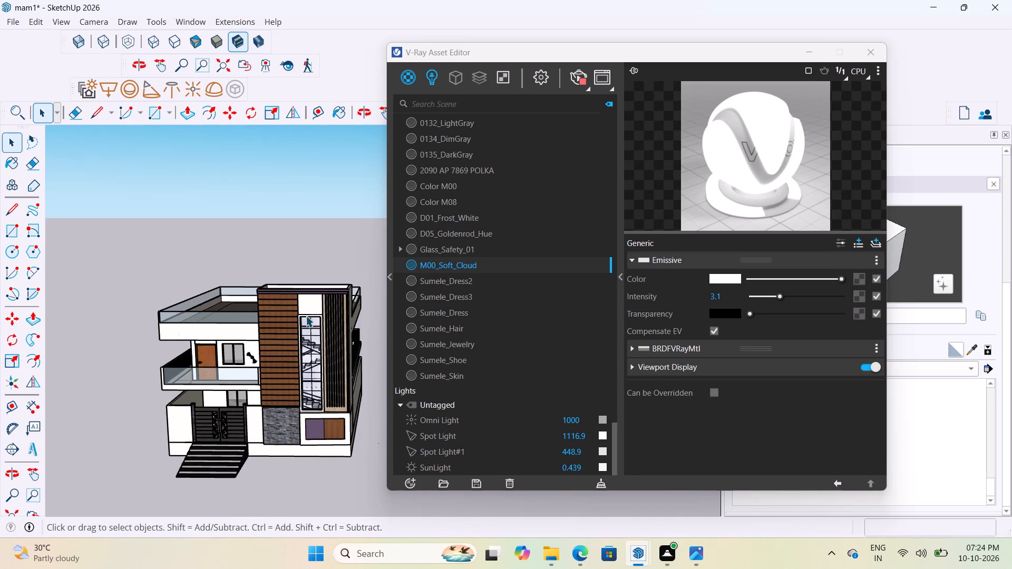
scroll(250, 378, "up", 6)
scroll(250, 379, "down", 4)
middle_click_drag(256, 382, 307, 394)
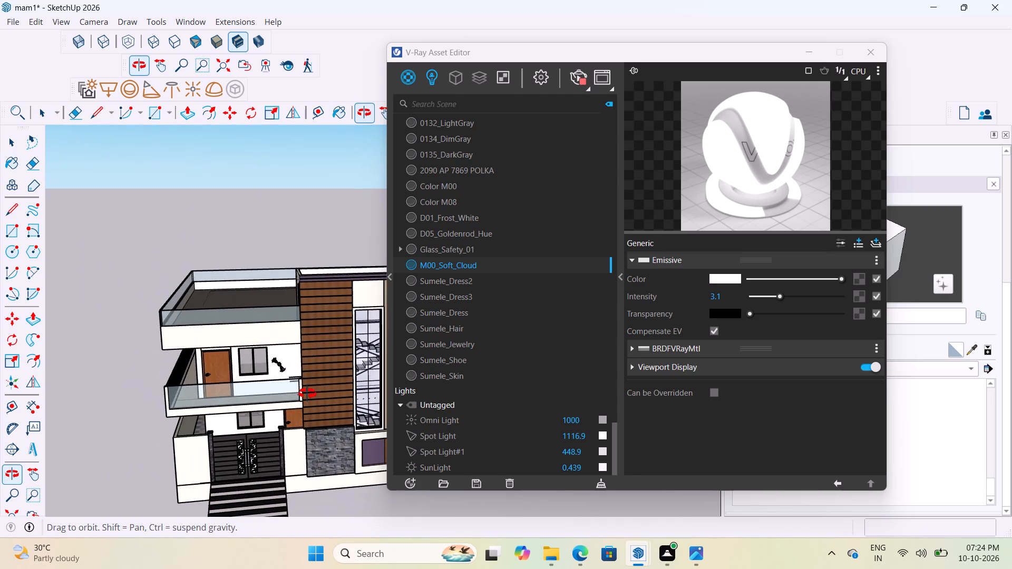
middle_click_drag(307, 394, 282, 388)
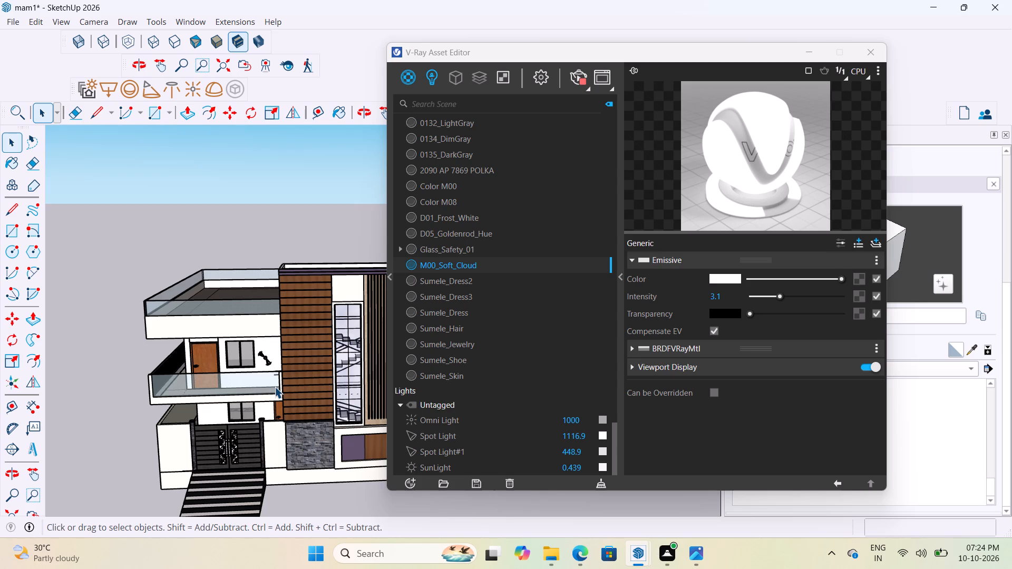
scroll(251, 221, "down", 3)
scroll(251, 221, "up", 3)
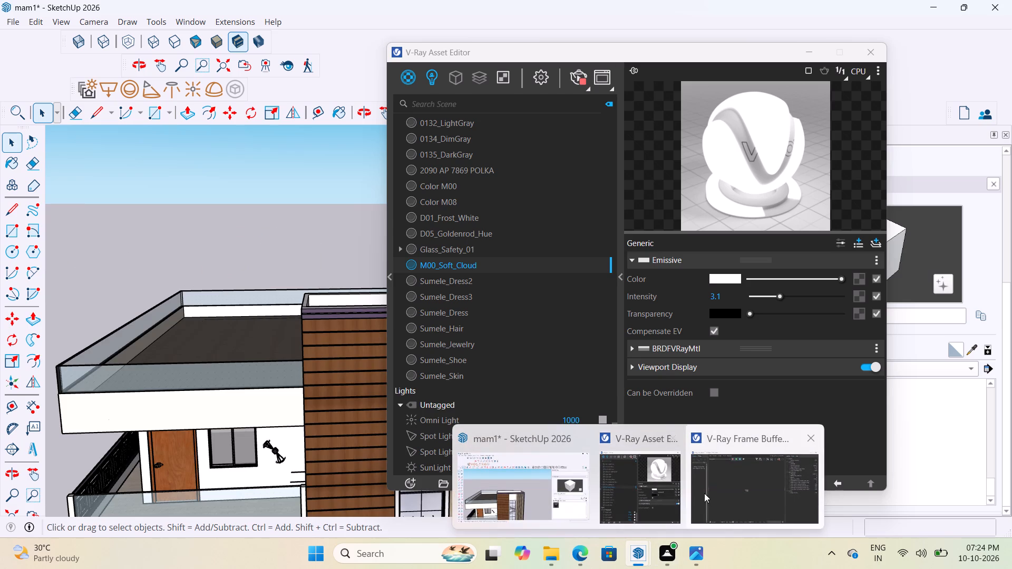
left_click(707, 490)
scroll(523, 288, "up", 3)
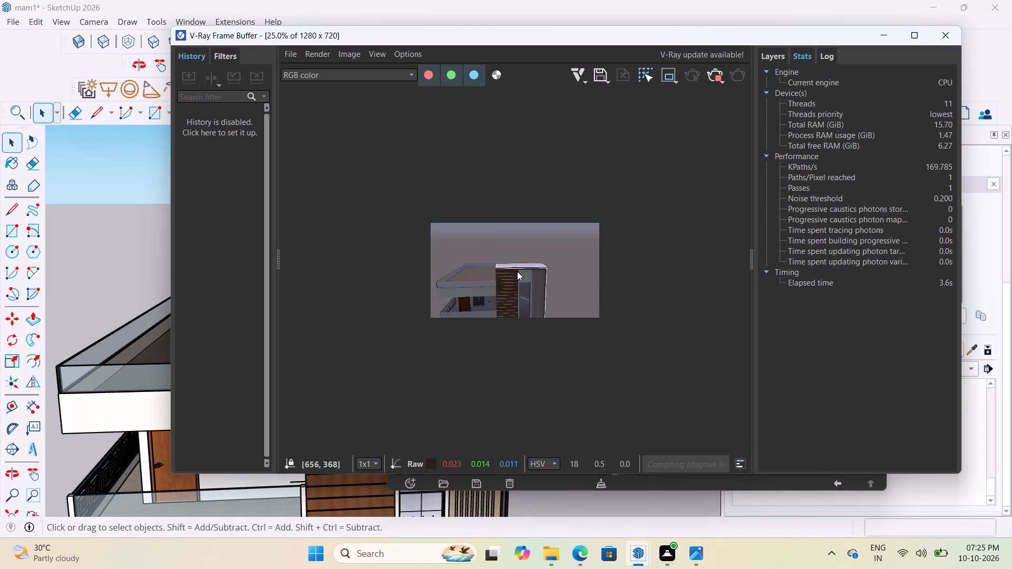
scroll(517, 271, "up", 2)
scroll(666, 283, "up", 2)
scroll(667, 267, "down", 2)
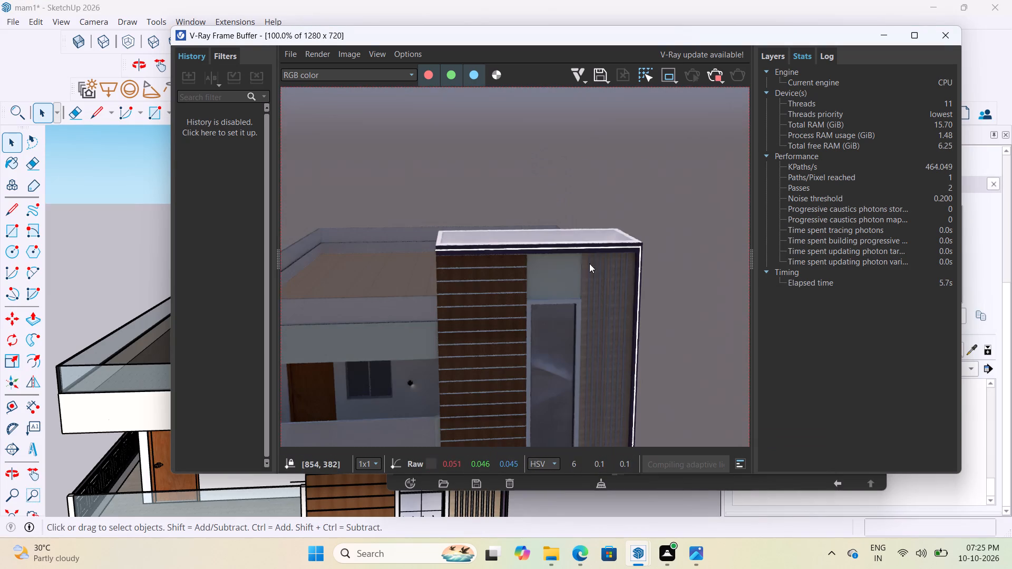
middle_click_drag(533, 265, 491, 268)
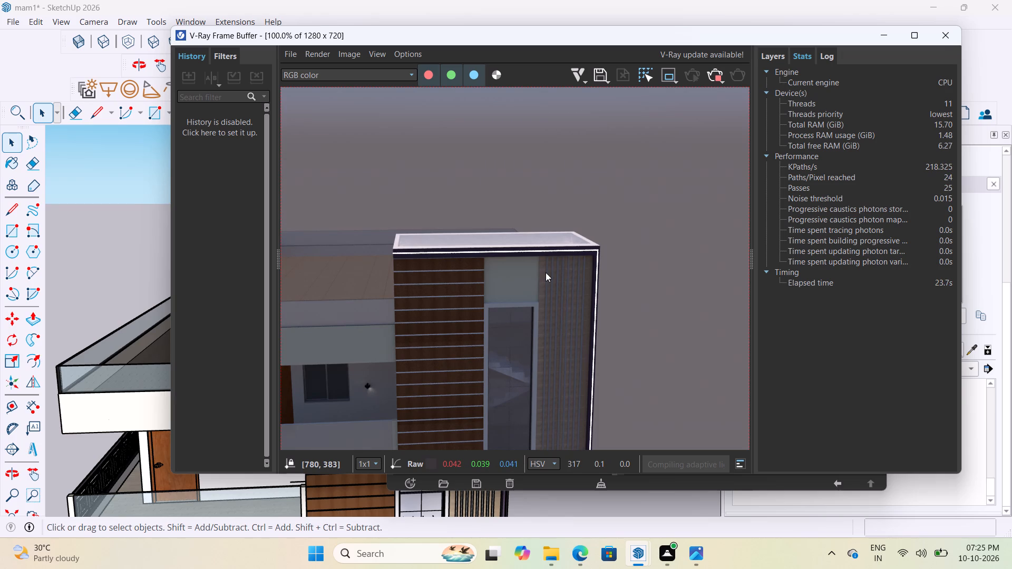
scroll(546, 272, "up", 1)
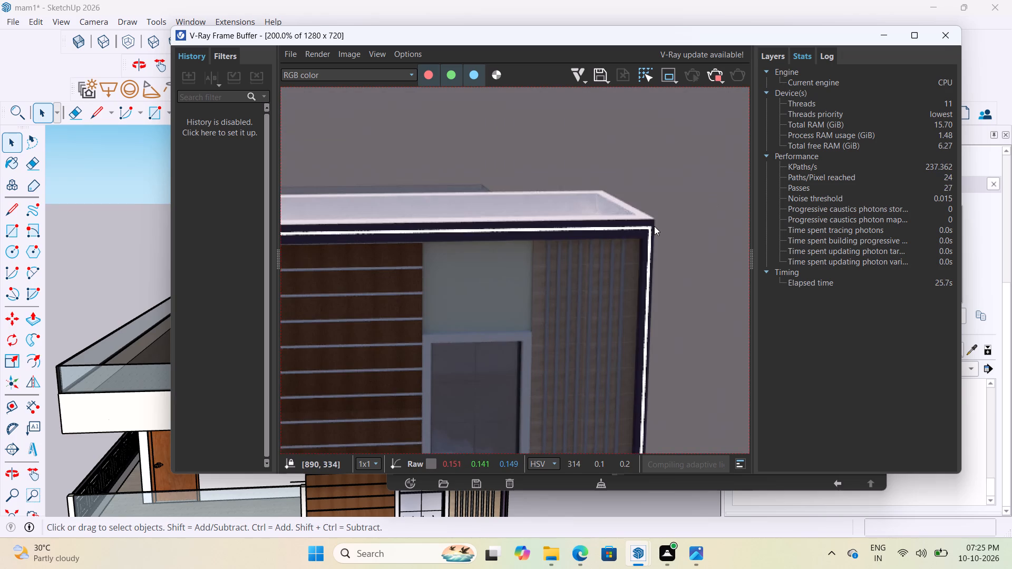
scroll(654, 226, "up", 2)
scroll(677, 222, "down", 8)
scroll(495, 289, "up", 3)
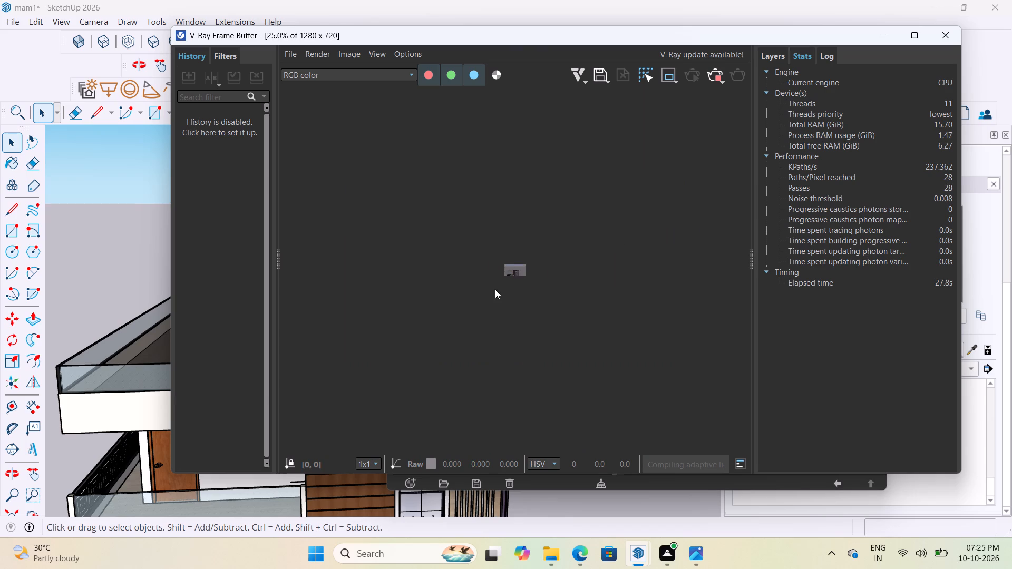
scroll(499, 283, "up", 3)
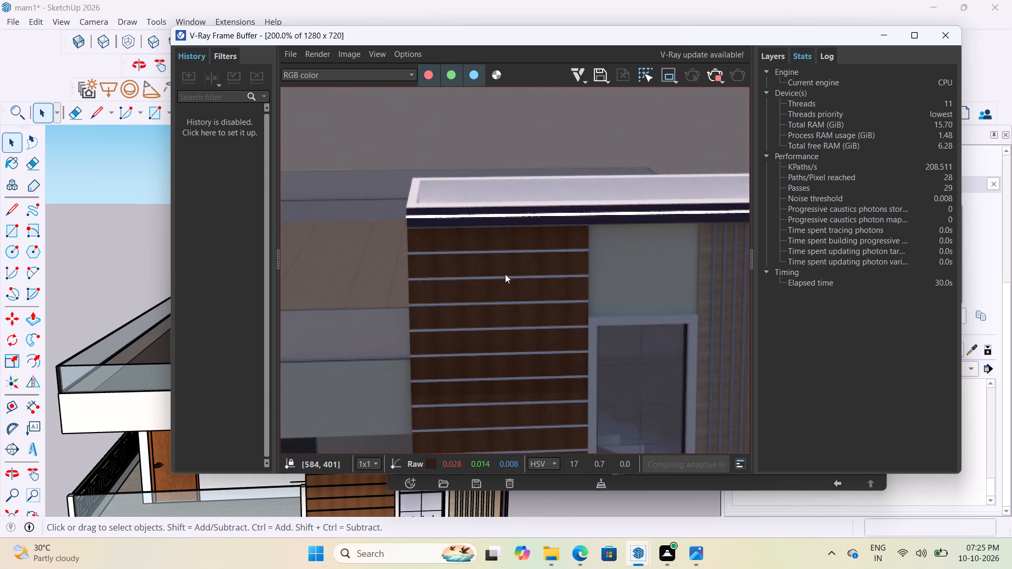
scroll(513, 255, "down", 2)
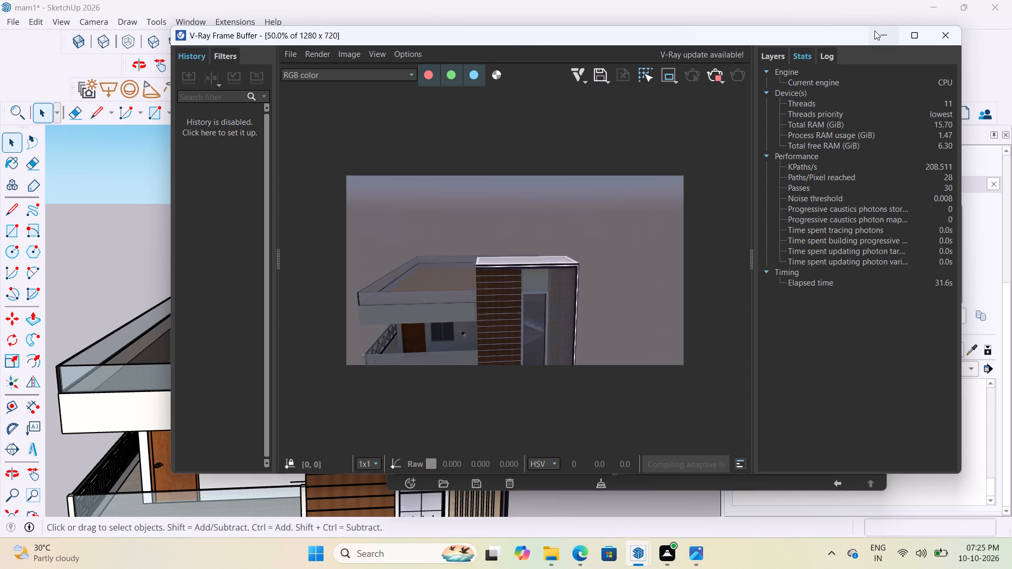
left_click(874, 31)
Put the asset editor away, frame the whole front facade, and examine the wall fixture beside the upper-floor window in the interactive render.
left_click(808, 42)
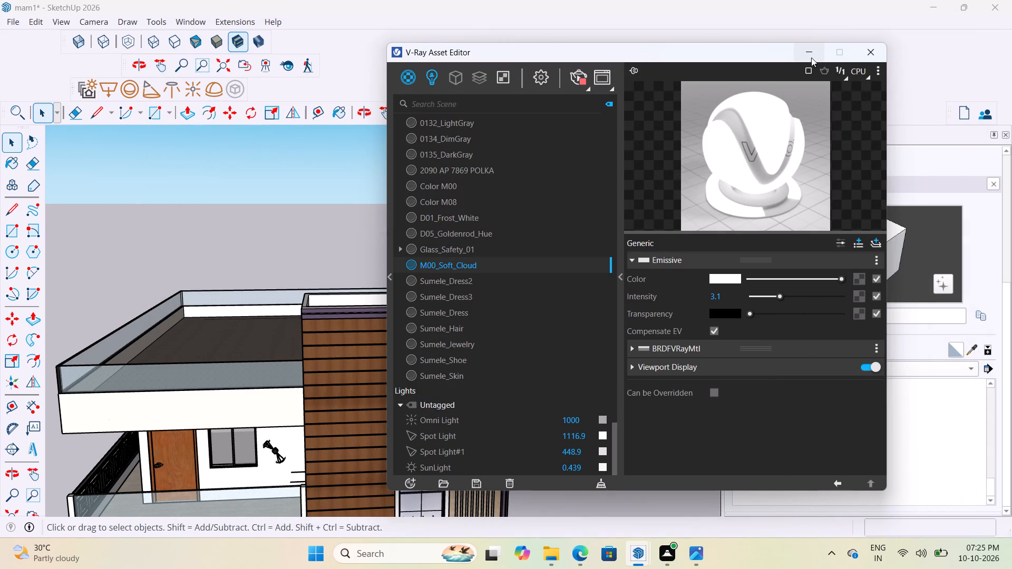
left_click(811, 54)
scroll(509, 217, "down", 4)
scroll(539, 213, "up", 4)
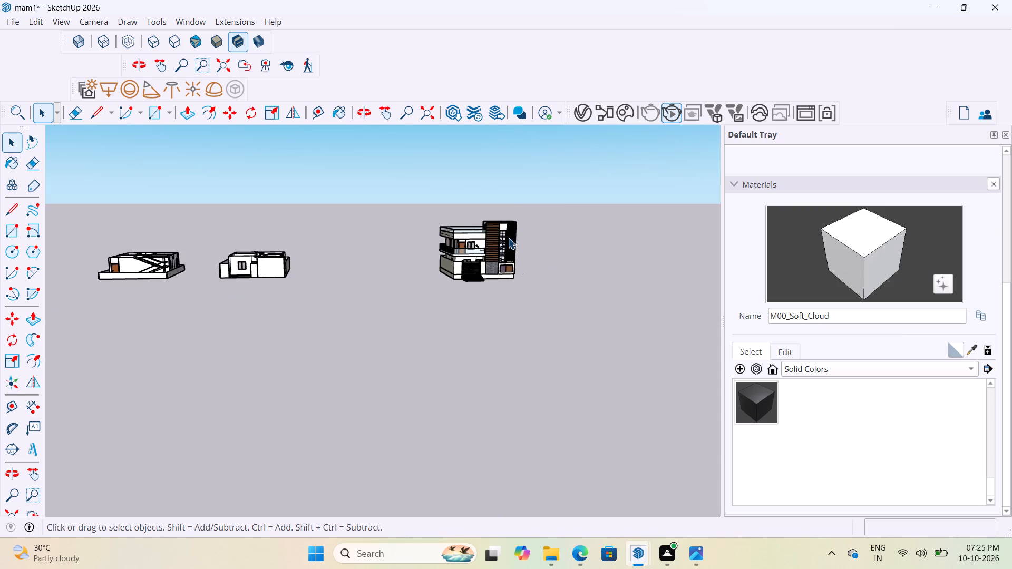
middle_click_drag(505, 295, 410, 321)
scroll(450, 270, "up", 10)
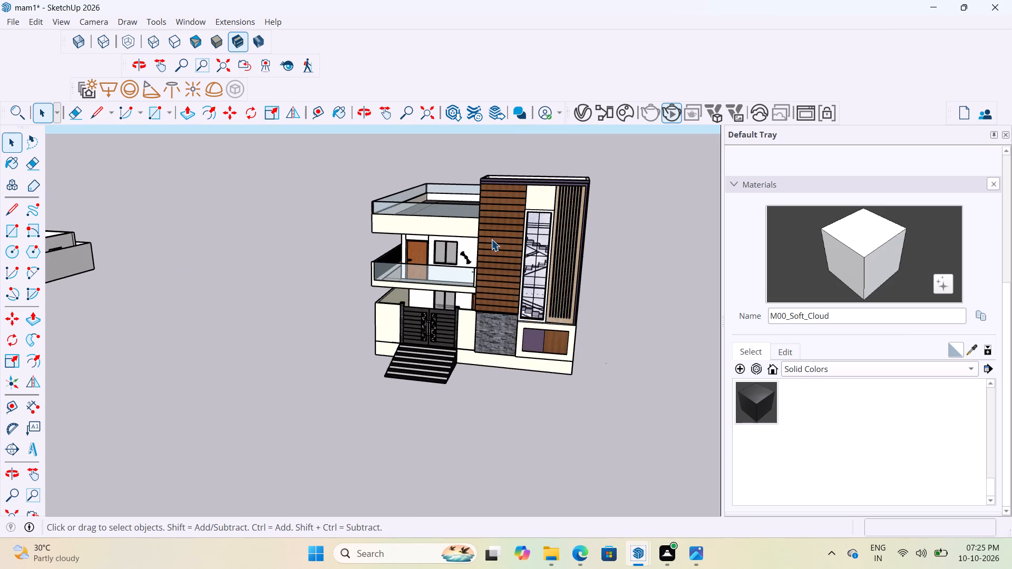
middle_click_drag(493, 240, 554, 256)
scroll(584, 205, "up", 5)
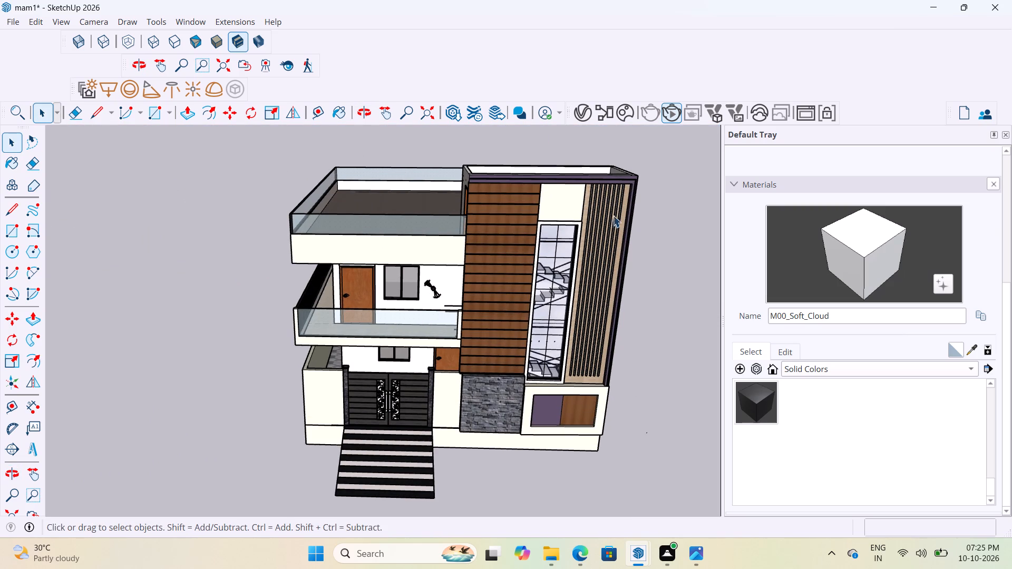
left_click(734, 494)
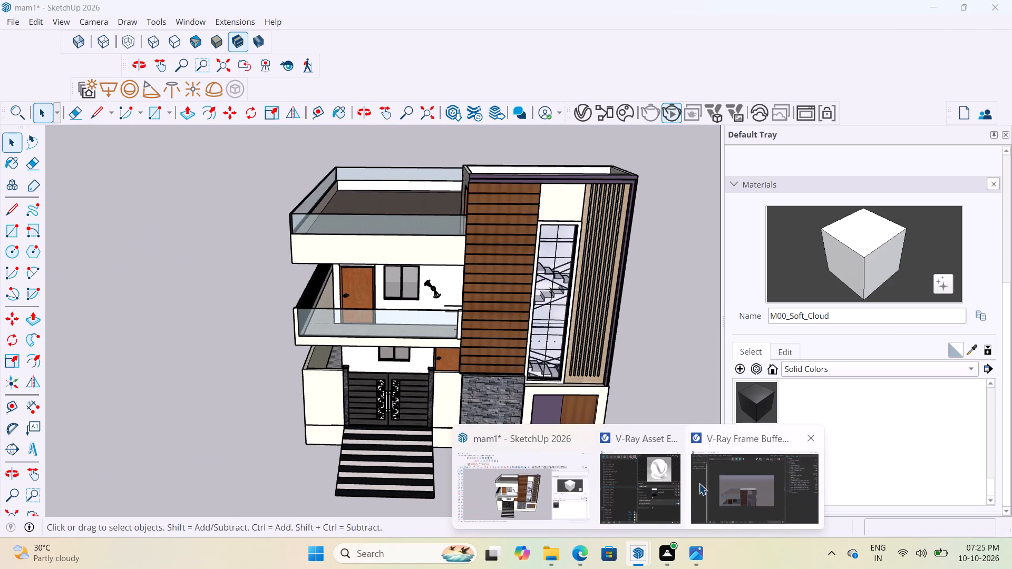
scroll(593, 243, "up", 1)
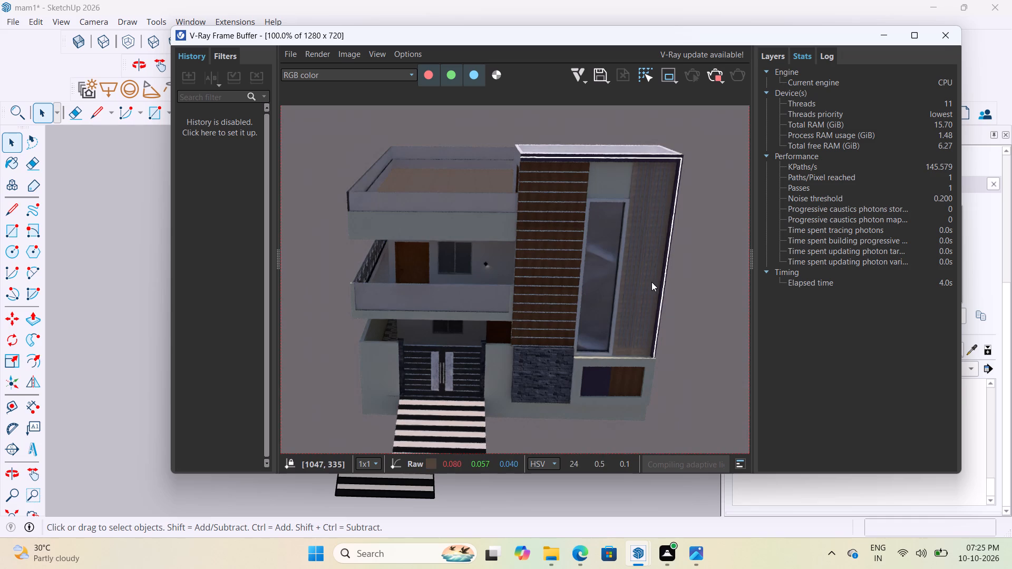
middle_click_drag(656, 265, 664, 257)
scroll(491, 258, "up", 2)
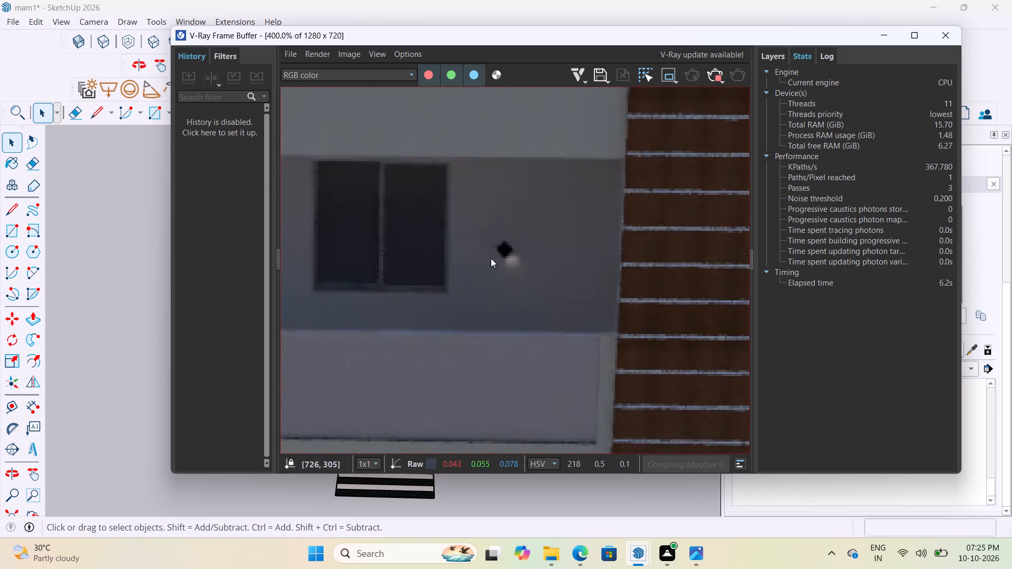
scroll(491, 258, "up", 2)
scroll(491, 258, "down", 3)
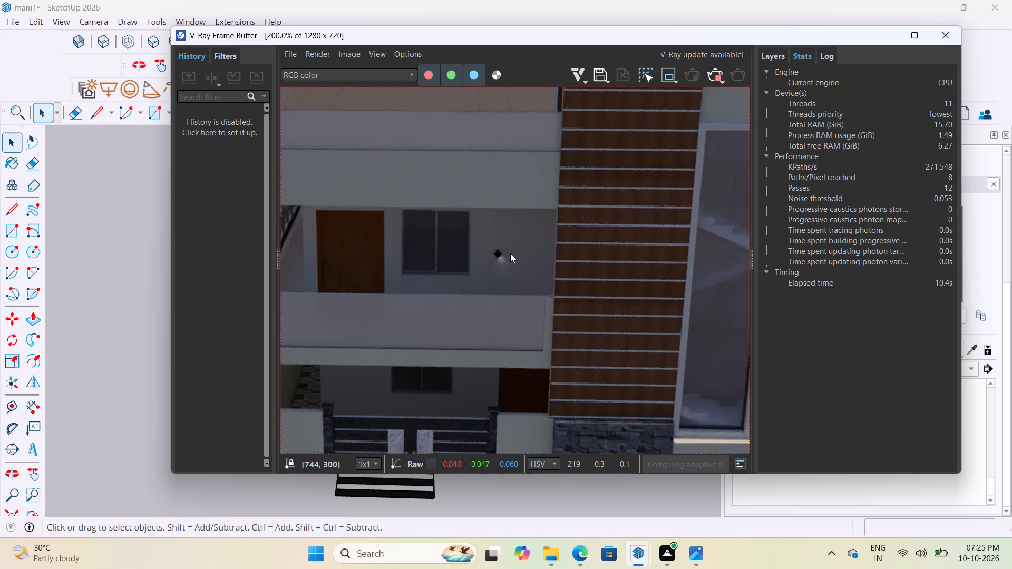
scroll(510, 253, "up", 2)
scroll(510, 253, "down", 4)
Examine the emissive strip along the top and side of the tower frame in the interactive render, then put the frame buffer away.
scroll(618, 195, "up", 2)
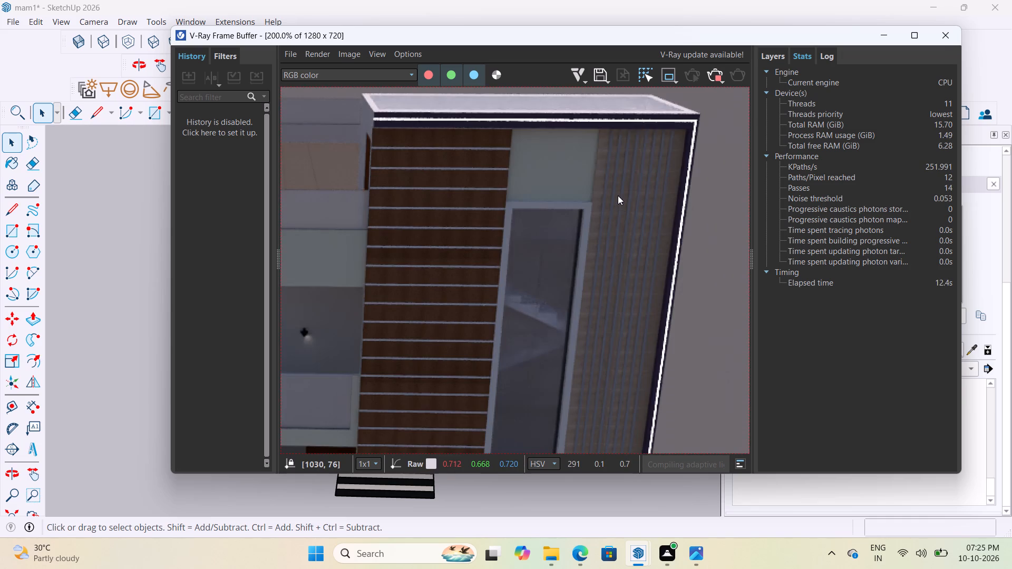
scroll(453, 118, "up", 1)
scroll(453, 118, "down", 3)
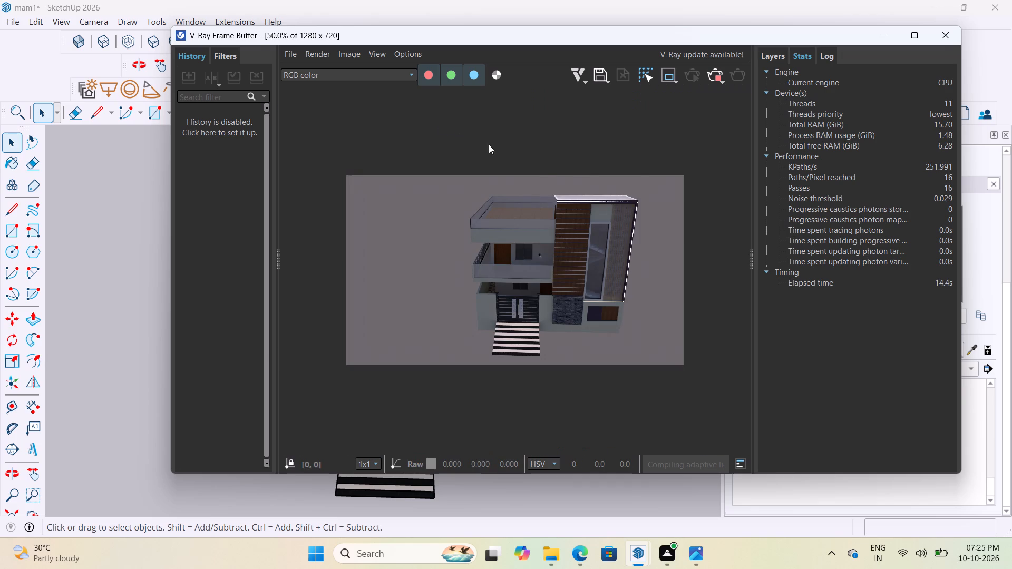
scroll(640, 208, "up", 2)
scroll(640, 208, "down", 2)
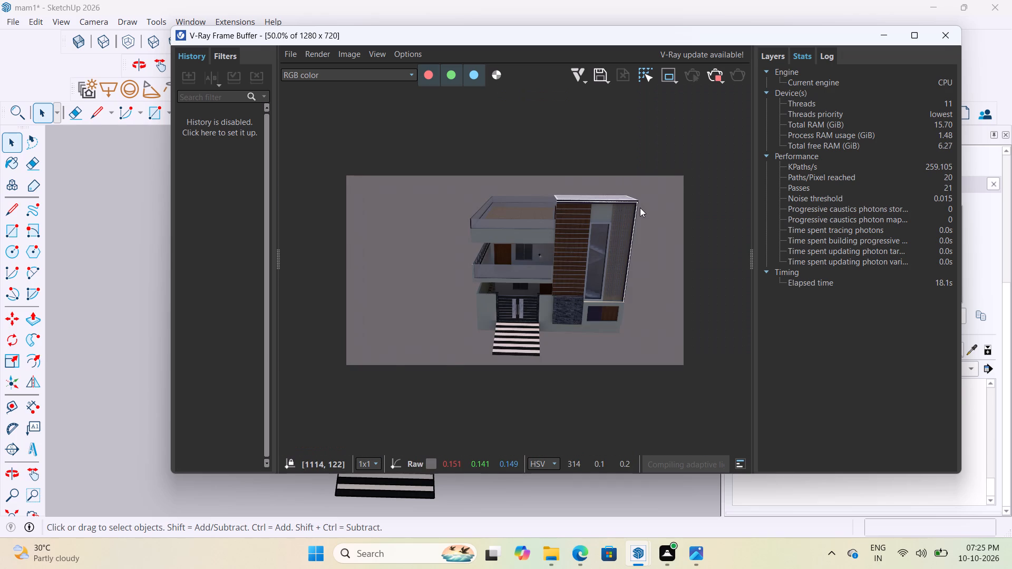
scroll(640, 208, "up", 1)
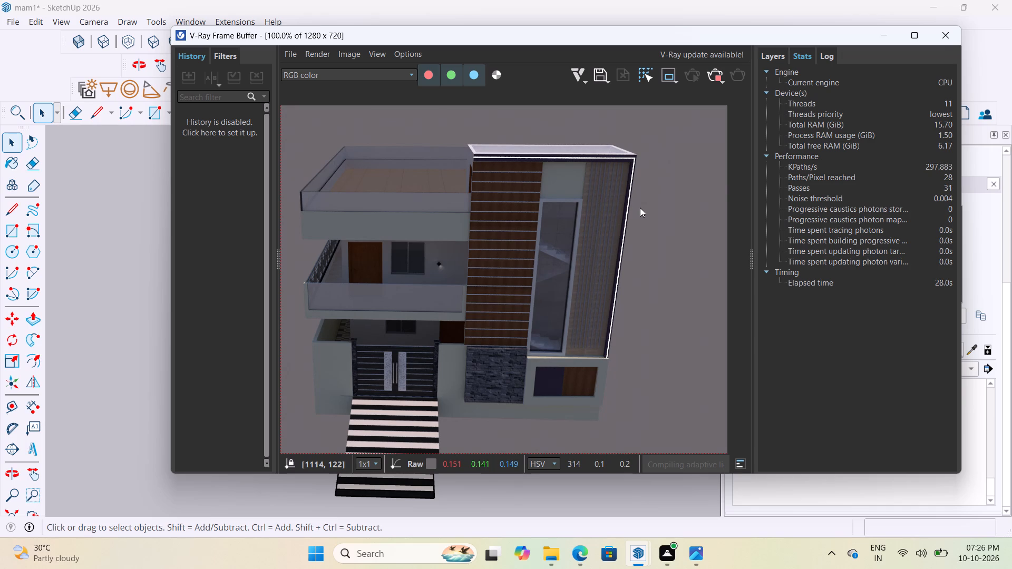
scroll(613, 162, "up", 1)
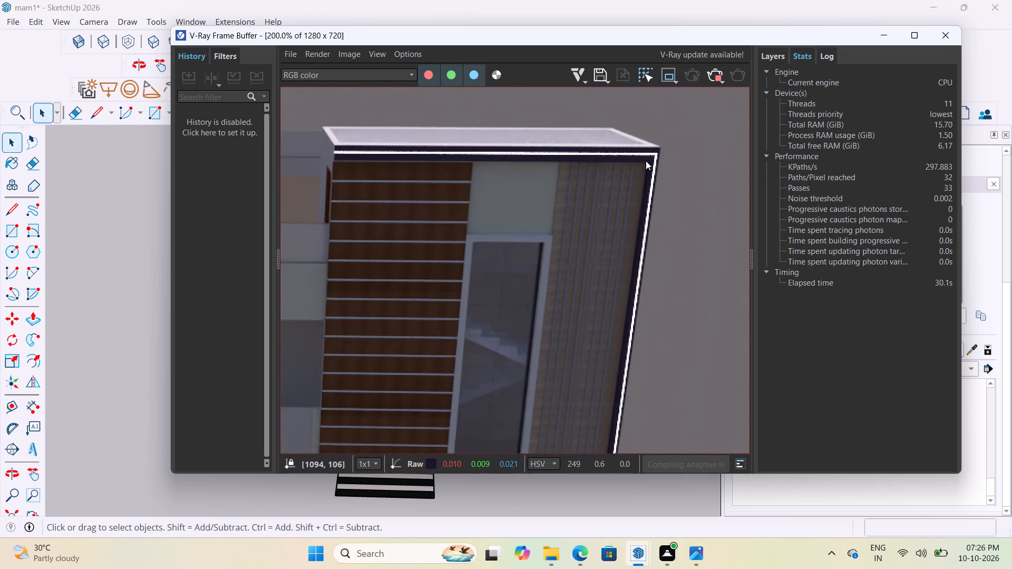
scroll(646, 161, "up", 1)
middle_click_drag(679, 163, 617, 152)
scroll(679, 163, "up", 1)
scroll(617, 152, "down", 4)
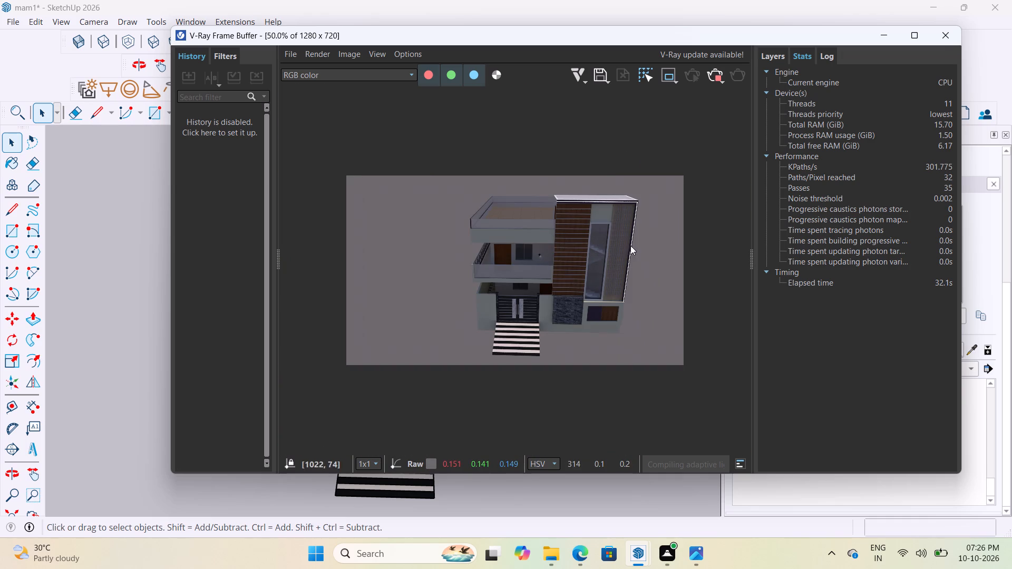
middle_click_drag(646, 264, 603, 262)
scroll(614, 237, "up", 1)
scroll(556, 163, "up", 1)
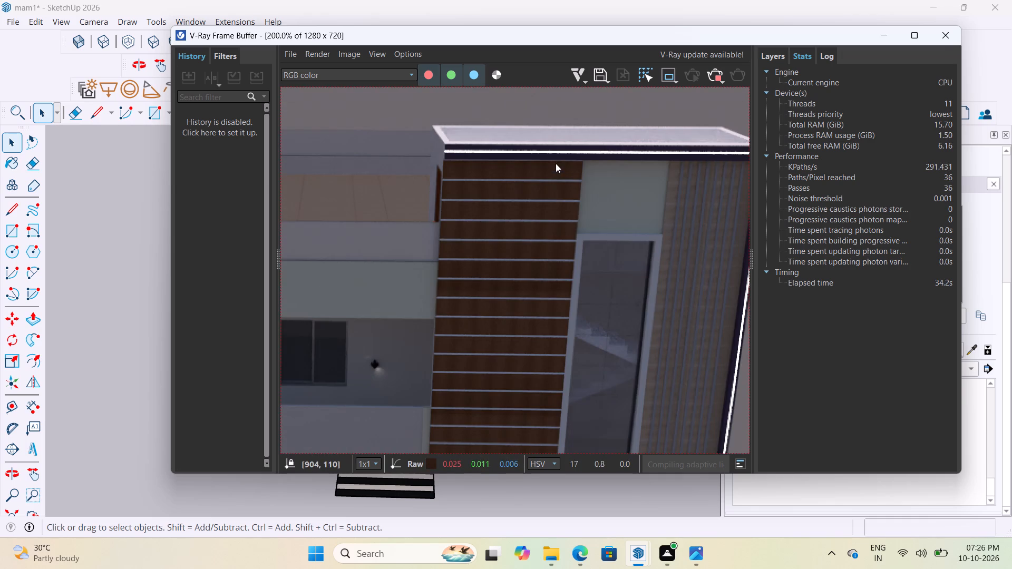
scroll(539, 139, "up", 1)
scroll(460, 149, "up", 1)
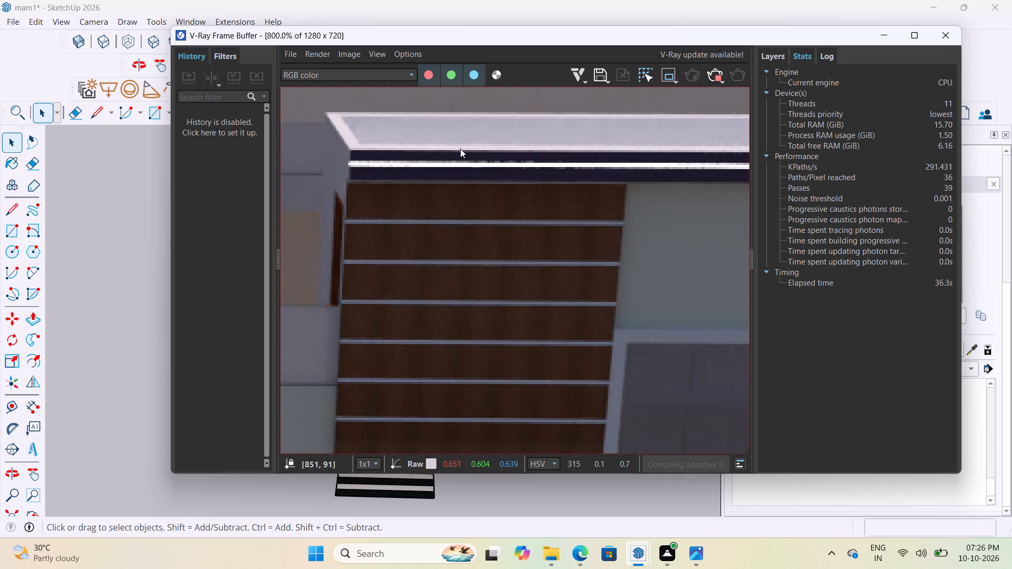
scroll(420, 153, "down", 2)
scroll(392, 155, "up", 1)
scroll(350, 165, "down", 3)
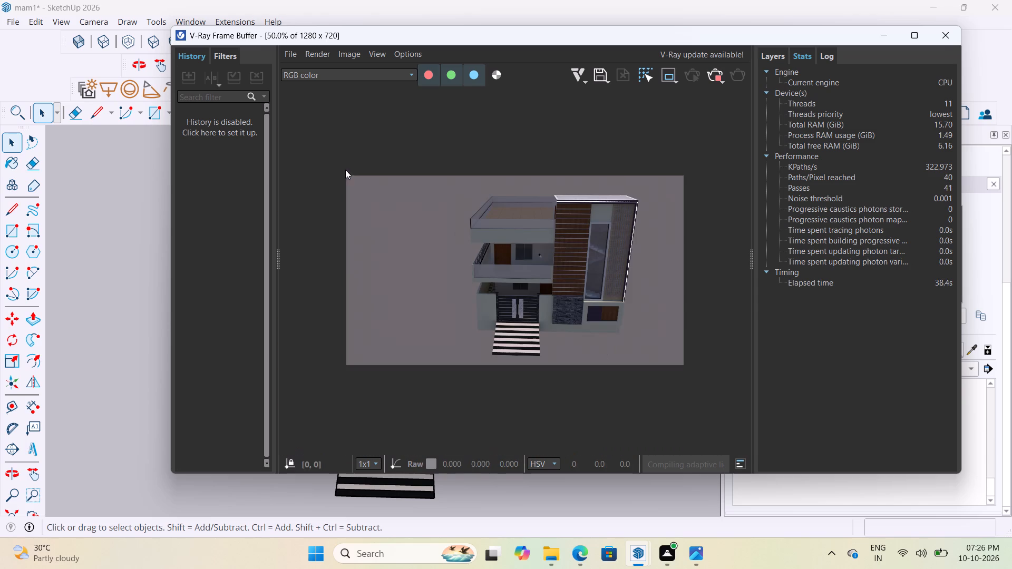
scroll(654, 264, "up", 2)
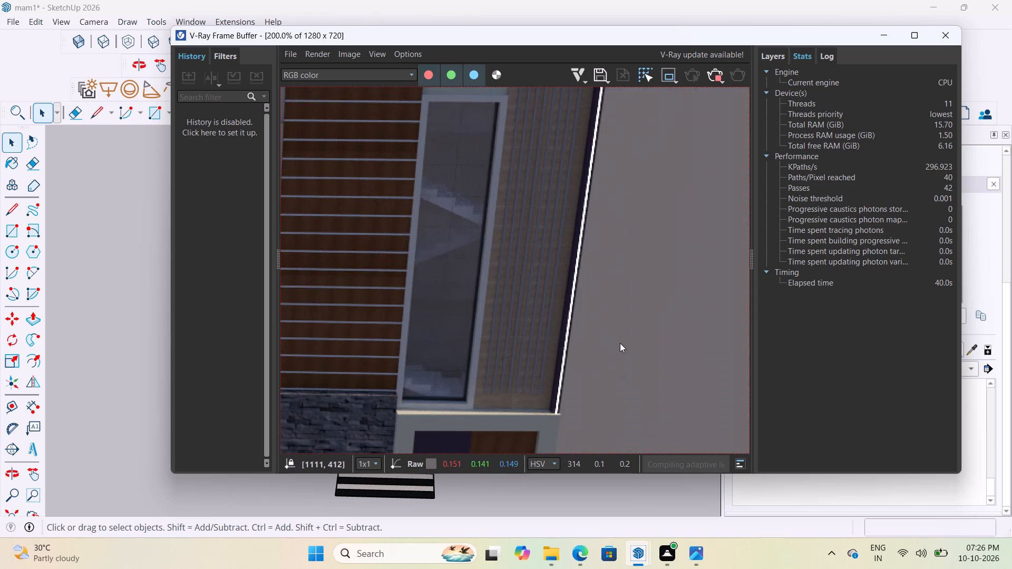
scroll(620, 343, "down", 2)
scroll(637, 273, "up", 1)
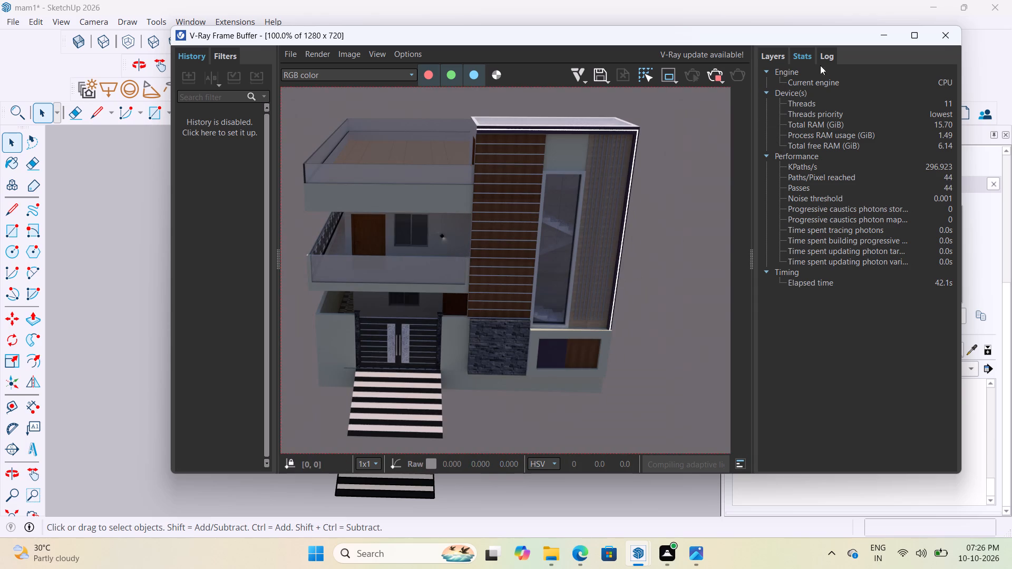
left_click(885, 33)
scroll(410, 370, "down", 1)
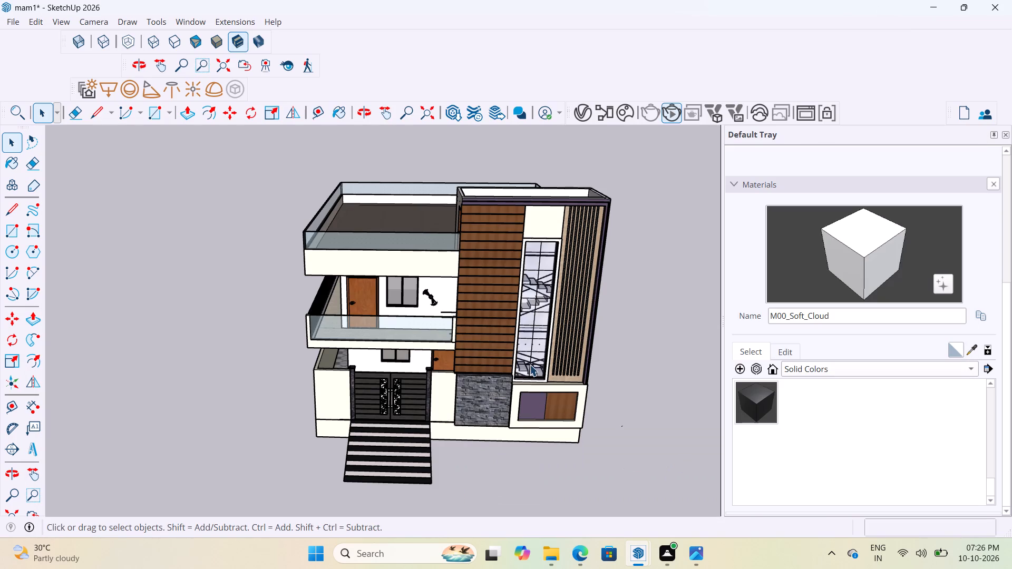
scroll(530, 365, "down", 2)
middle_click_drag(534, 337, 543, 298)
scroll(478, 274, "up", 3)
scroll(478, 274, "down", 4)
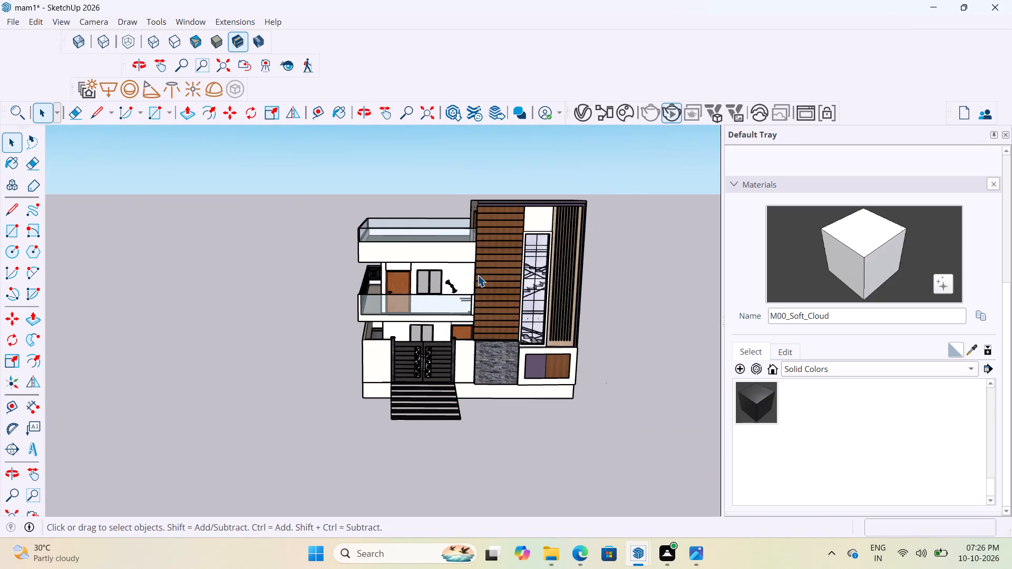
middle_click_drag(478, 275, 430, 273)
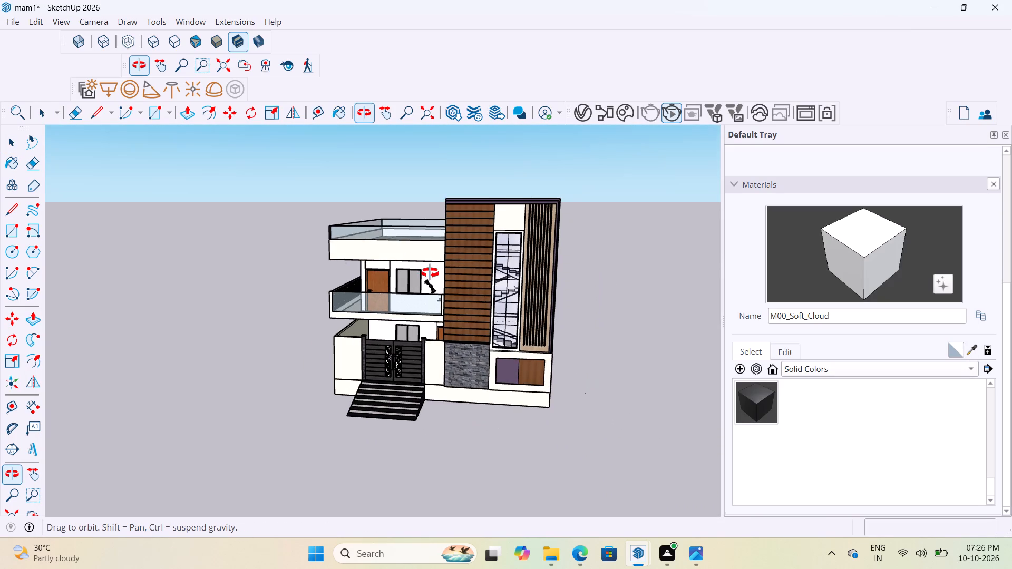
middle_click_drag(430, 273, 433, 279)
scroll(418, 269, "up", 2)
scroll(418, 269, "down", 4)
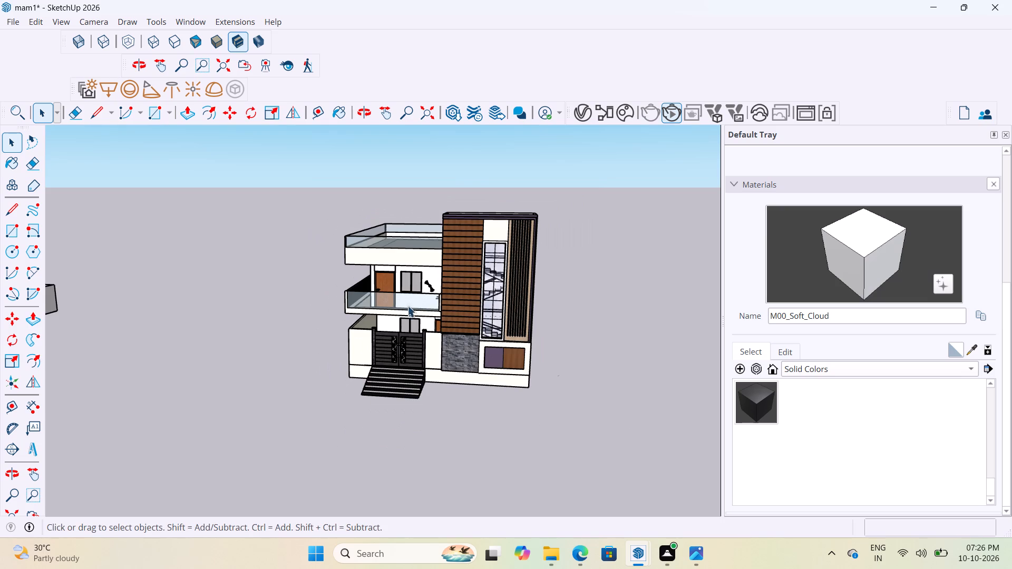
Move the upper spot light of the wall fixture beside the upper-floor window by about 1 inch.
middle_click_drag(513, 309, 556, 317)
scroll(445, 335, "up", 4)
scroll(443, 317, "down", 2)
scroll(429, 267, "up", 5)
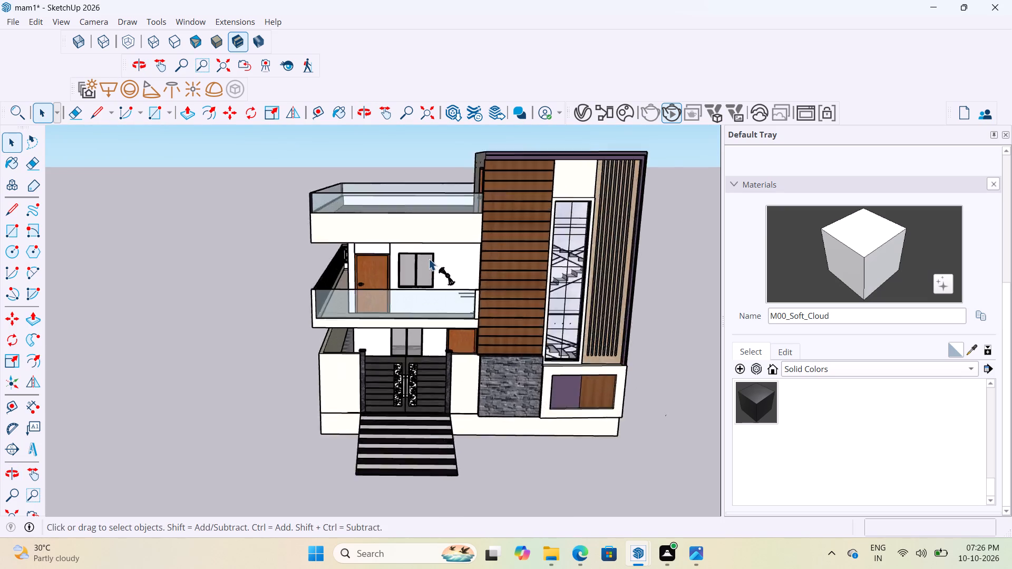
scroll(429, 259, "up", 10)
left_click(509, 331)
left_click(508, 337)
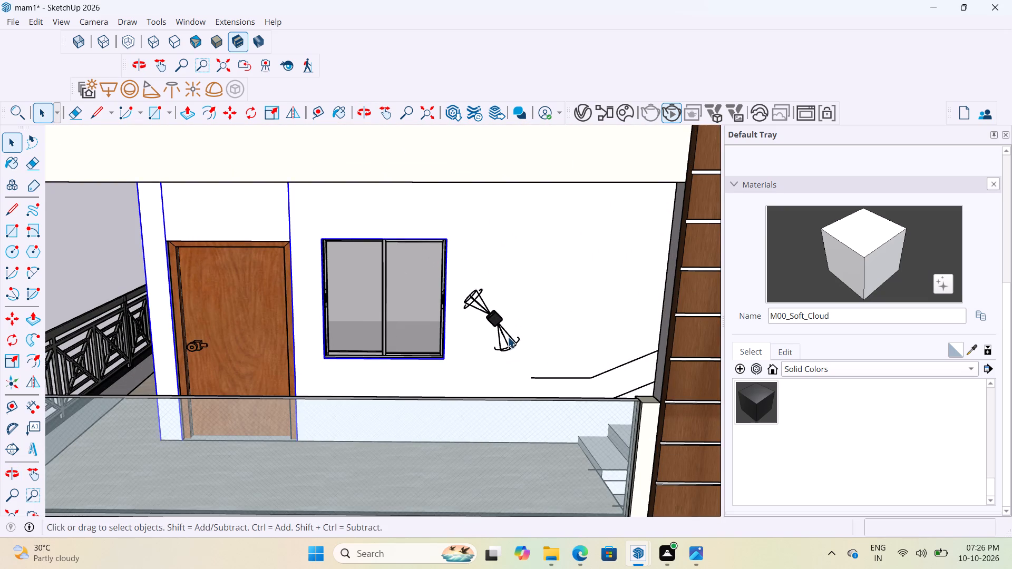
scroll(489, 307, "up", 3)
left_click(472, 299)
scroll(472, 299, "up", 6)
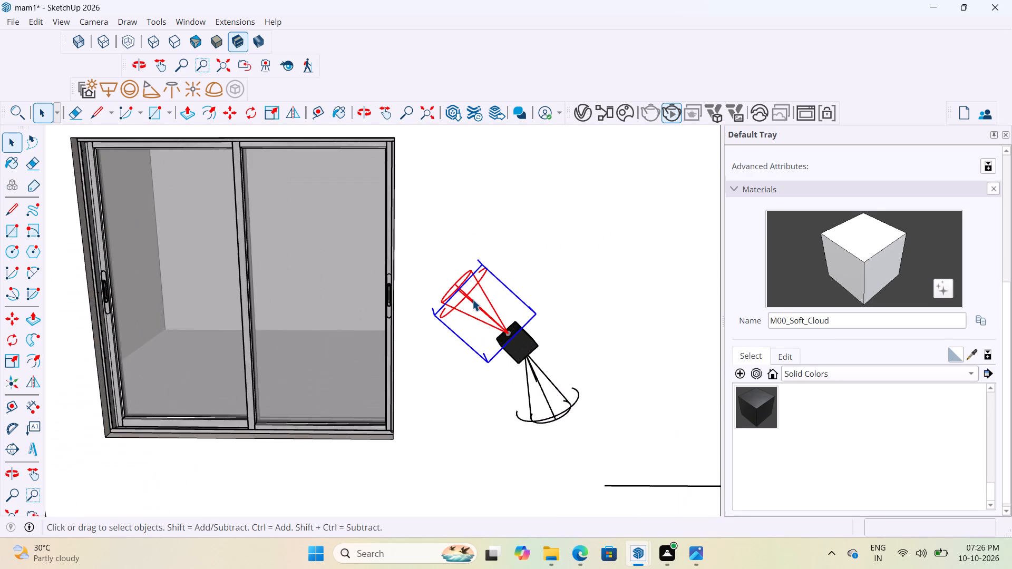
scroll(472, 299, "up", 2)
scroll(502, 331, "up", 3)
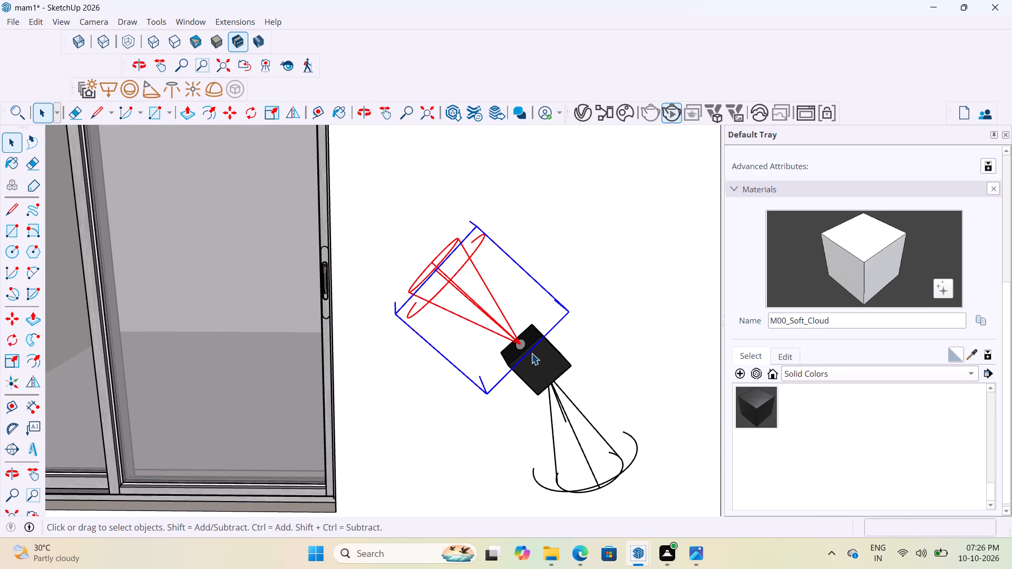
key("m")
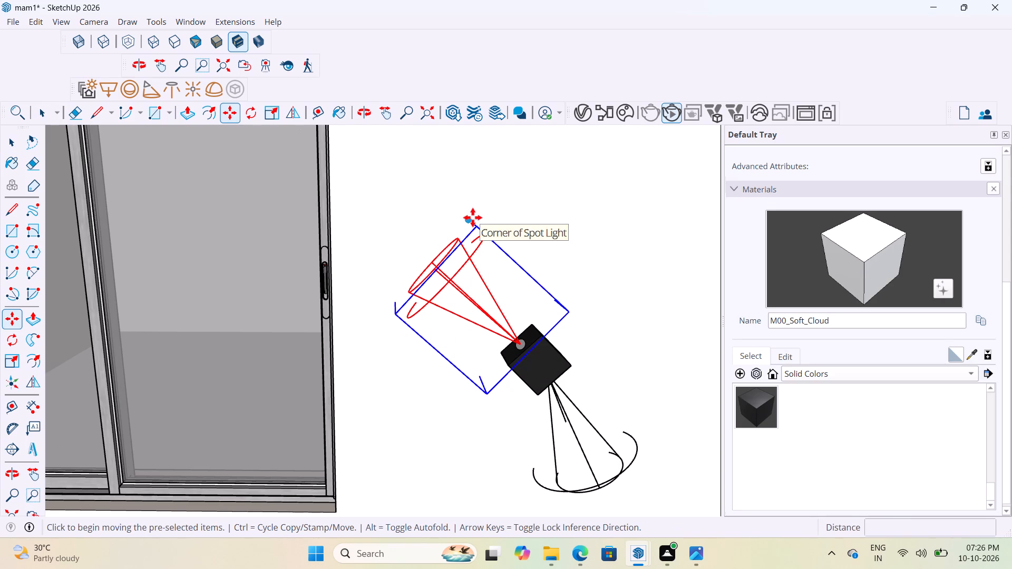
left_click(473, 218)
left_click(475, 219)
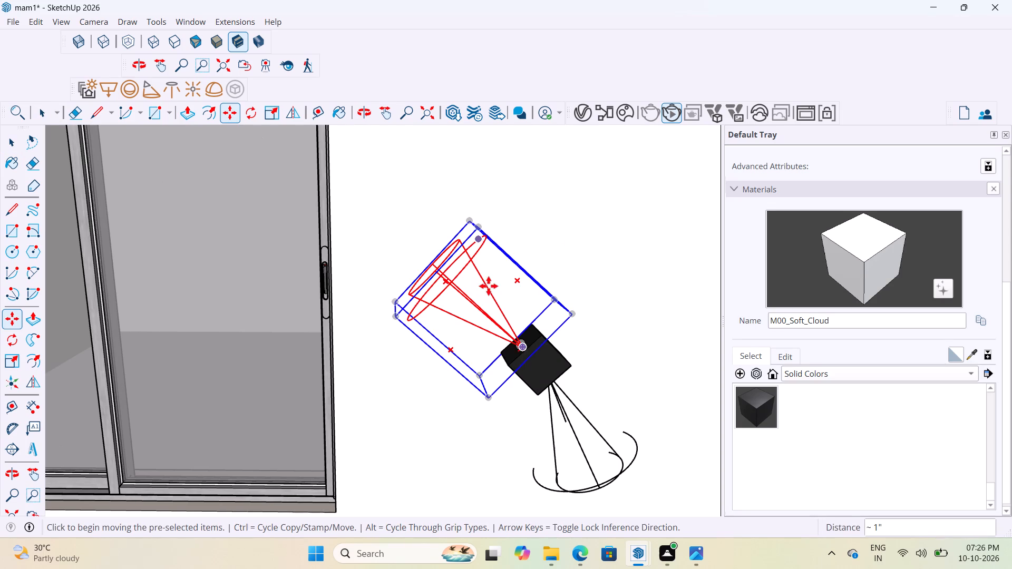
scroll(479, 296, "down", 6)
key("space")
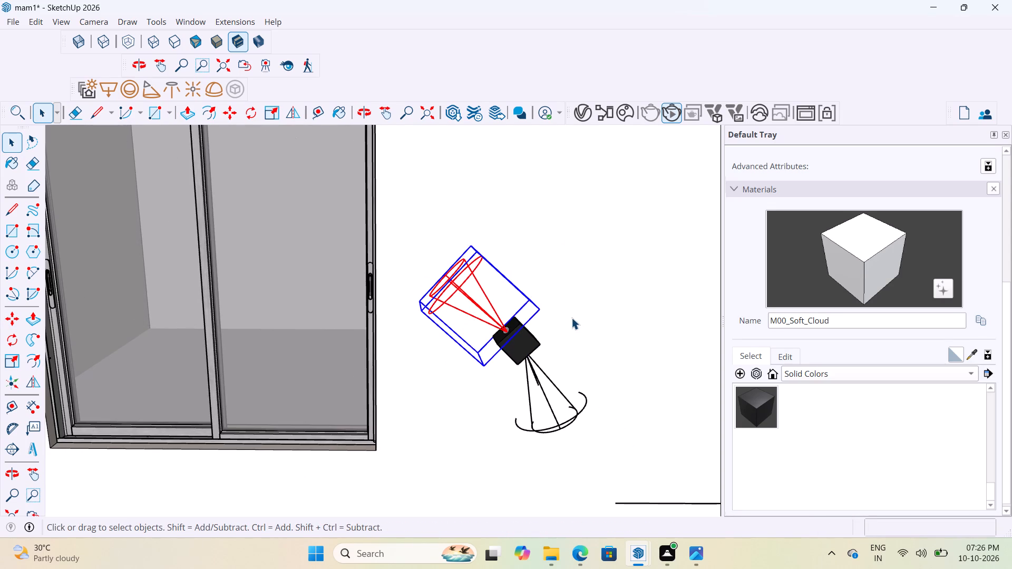
Examine the wall fixture's upper and lower lights in the interactive render, then put the frame buffer away.
left_click(571, 318)
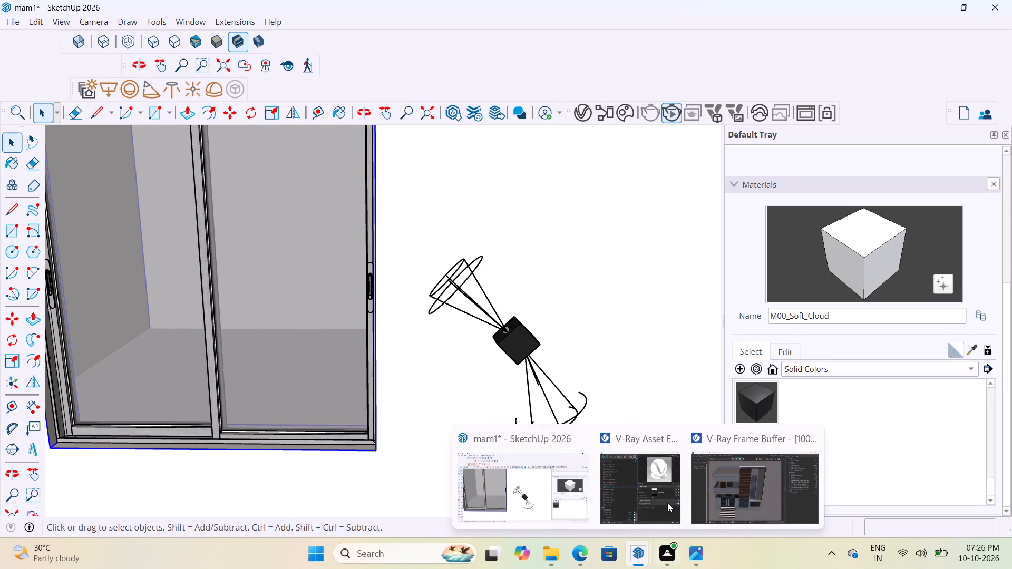
left_click(728, 512)
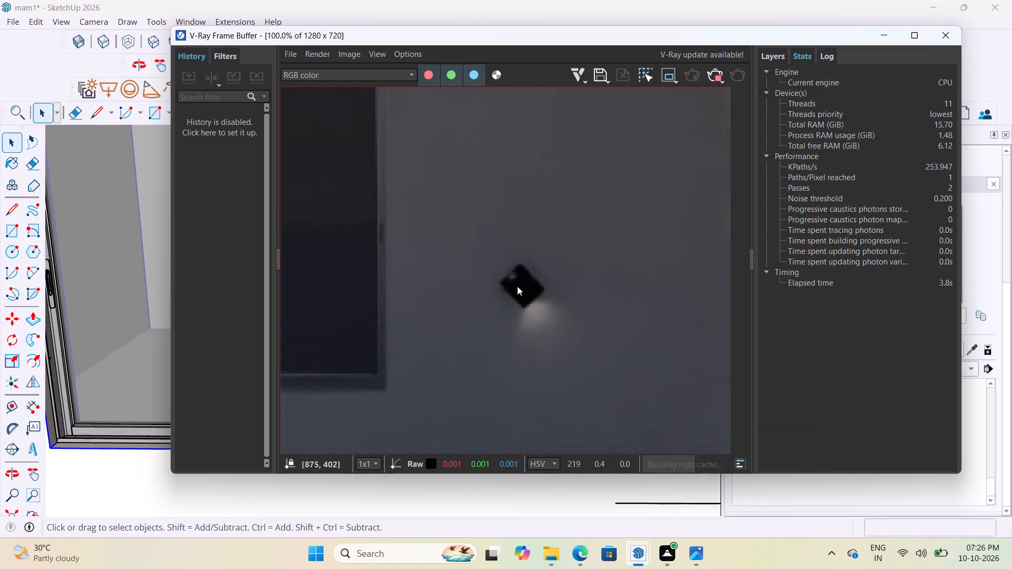
scroll(518, 284, "up", 4)
scroll(518, 284, "down", 4)
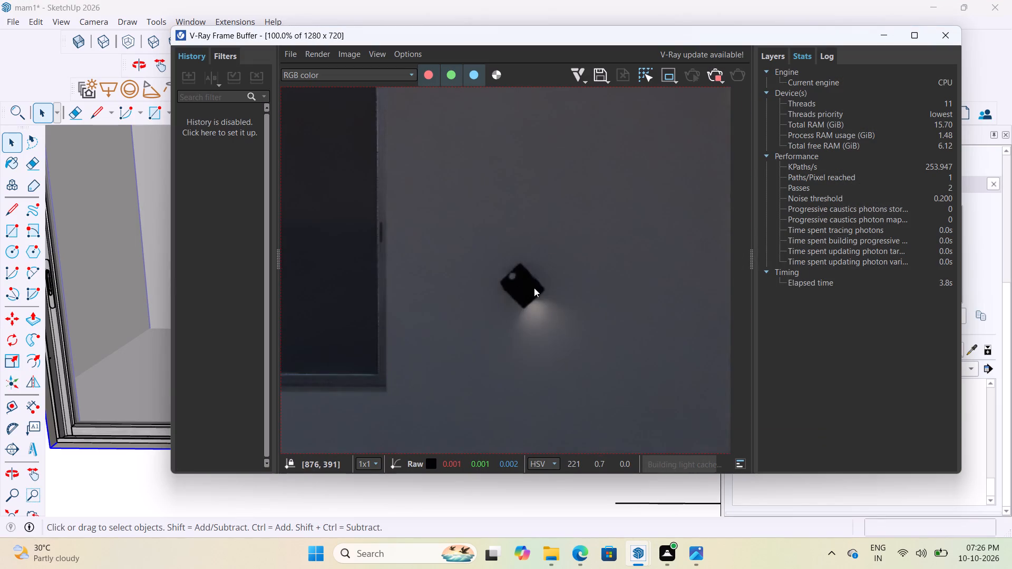
left_click(884, 38)
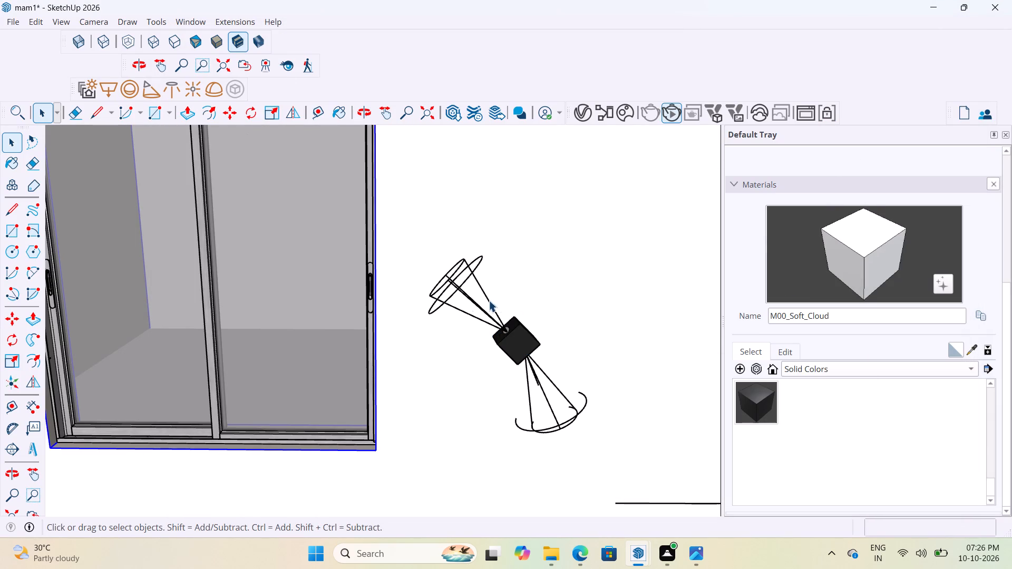
Delete the tilted upper spot light from the wall fixture.
left_click(483, 299)
scroll(478, 315, "up", 3)
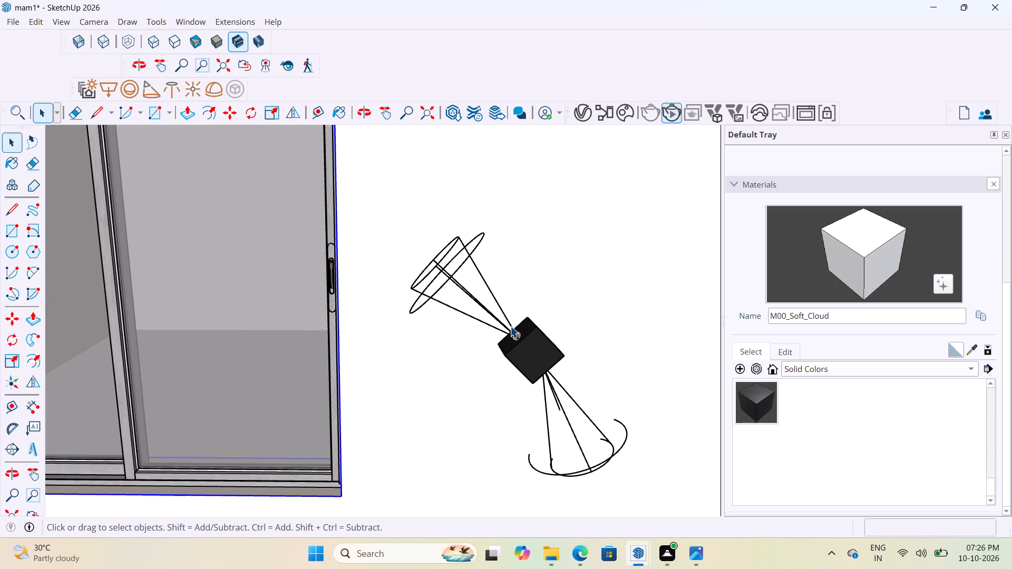
middle_click_drag(520, 320, 401, 332)
left_click(469, 337)
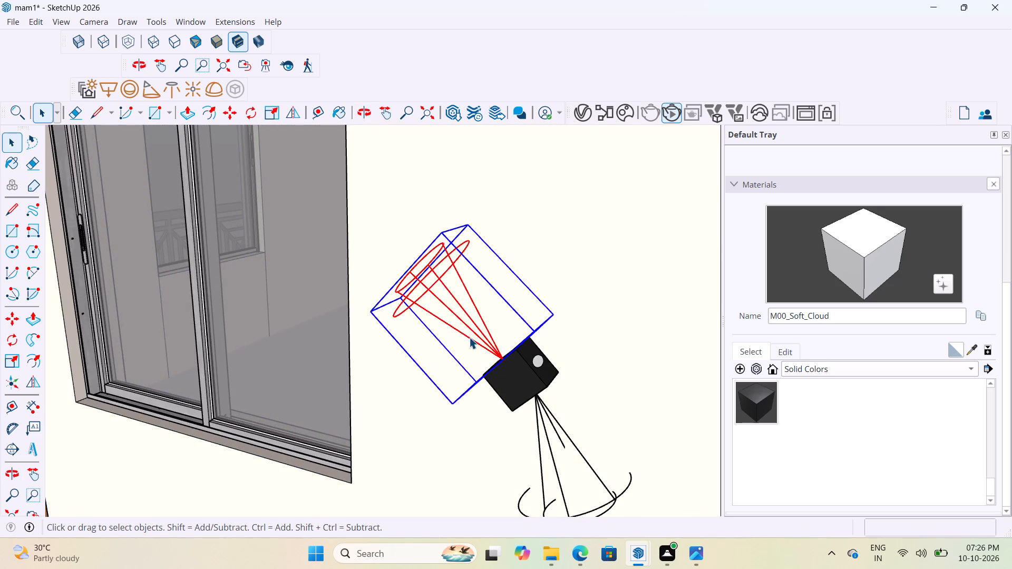
scroll(469, 337, "up", 3)
scroll(469, 337, "down", 4)
key("Delete")
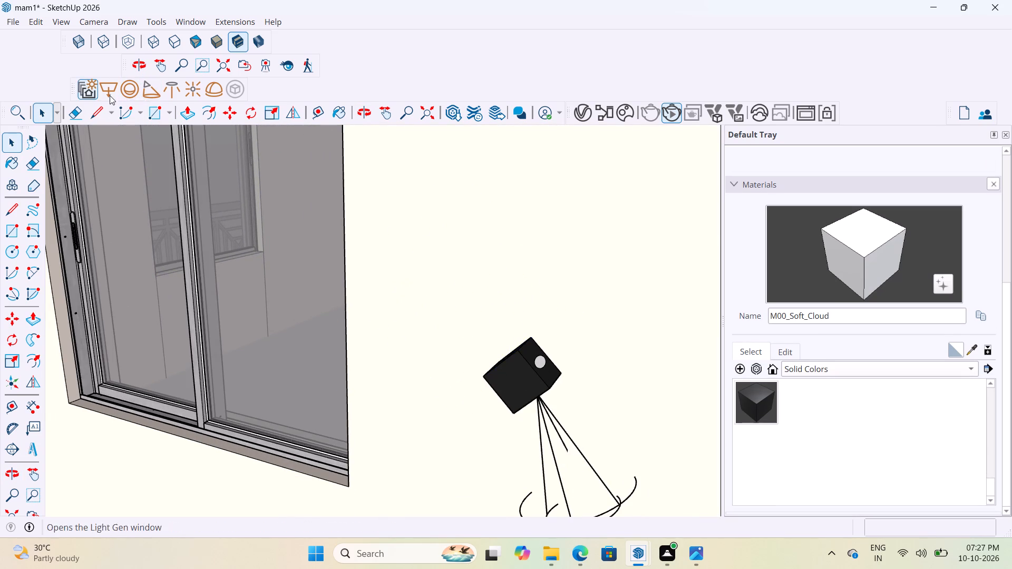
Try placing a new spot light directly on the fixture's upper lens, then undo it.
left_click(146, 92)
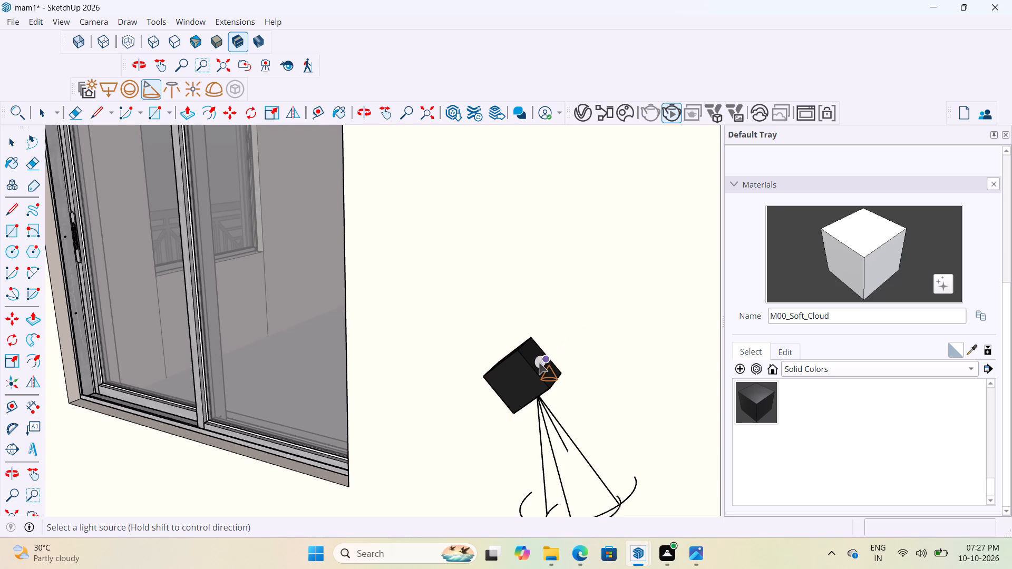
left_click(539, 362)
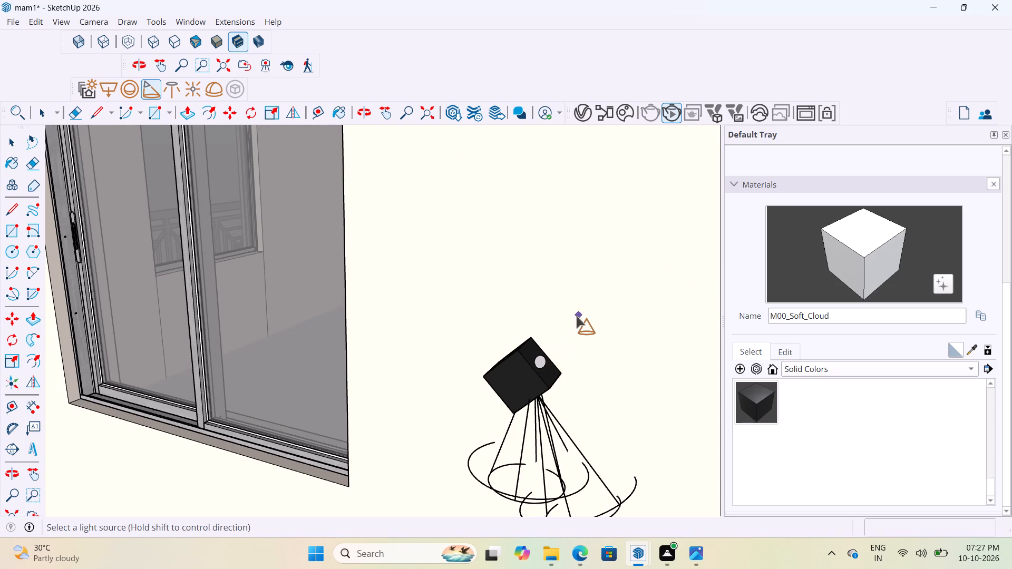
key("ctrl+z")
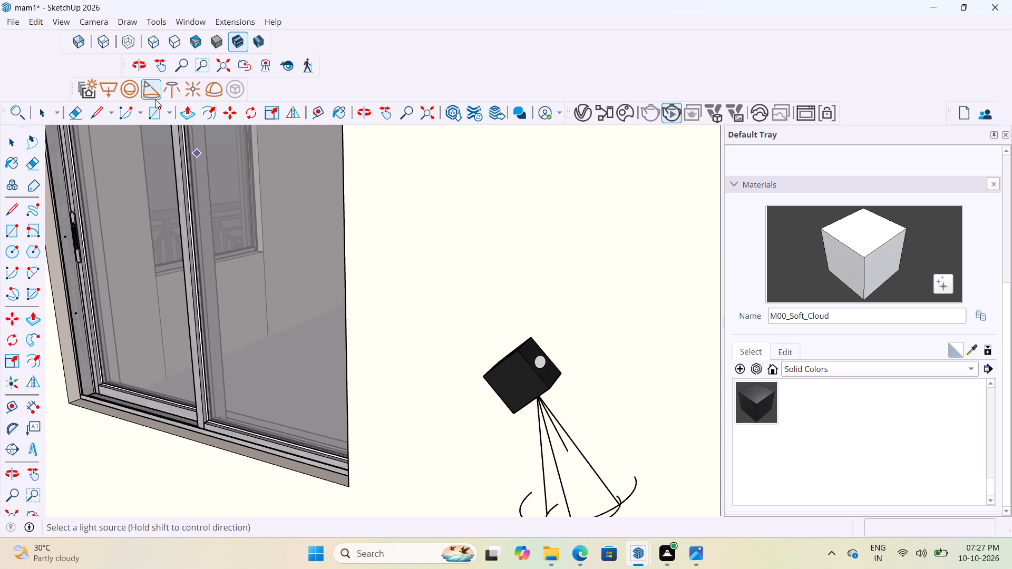
Place a new V-Ray spot light on the wall just beside the fixture.
left_click(155, 100)
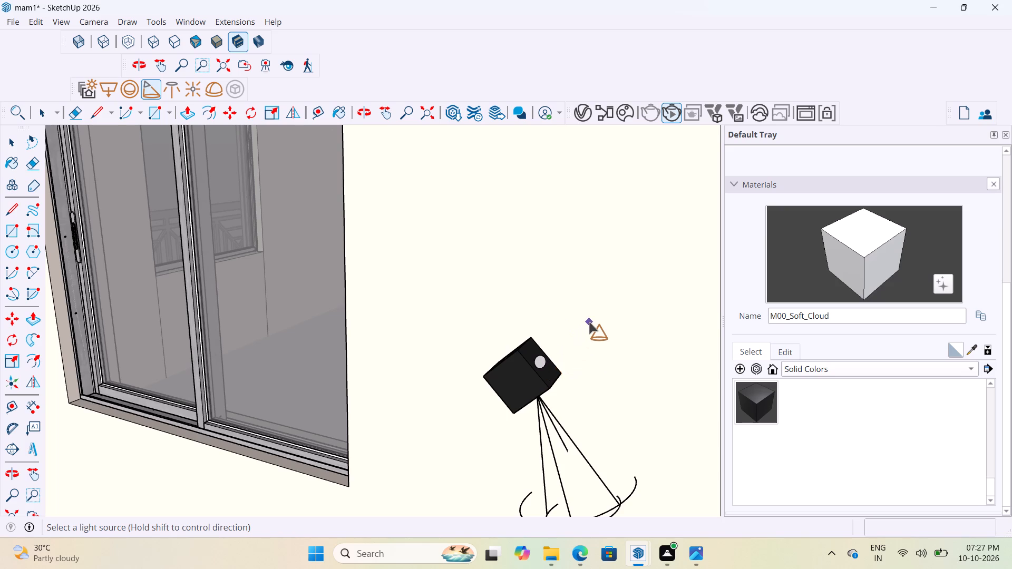
left_click(589, 322)
key("space")
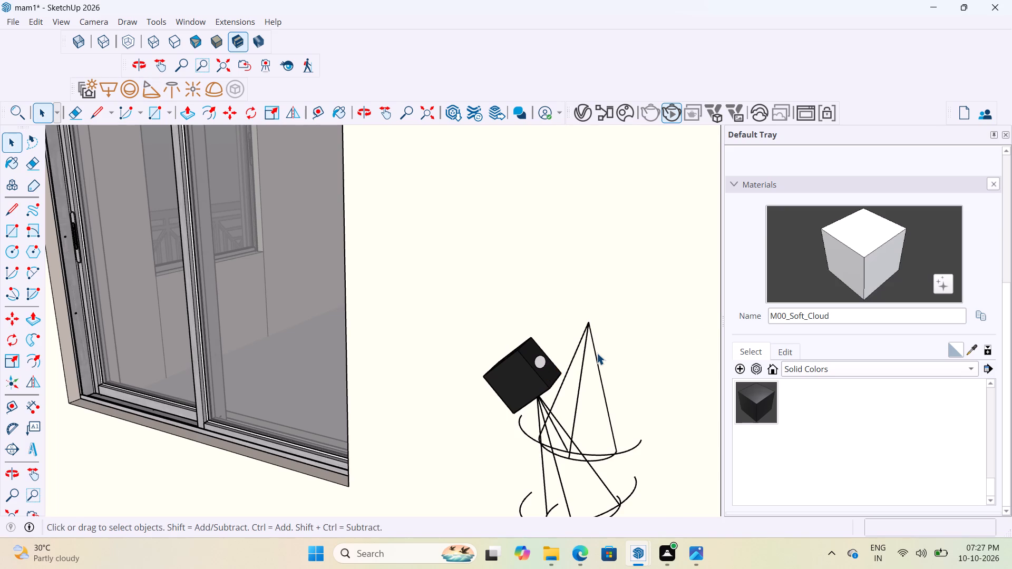
Rotate the new spot light about 168.5 degrees in the wall's plane so its cone points upward.
left_click(597, 353)
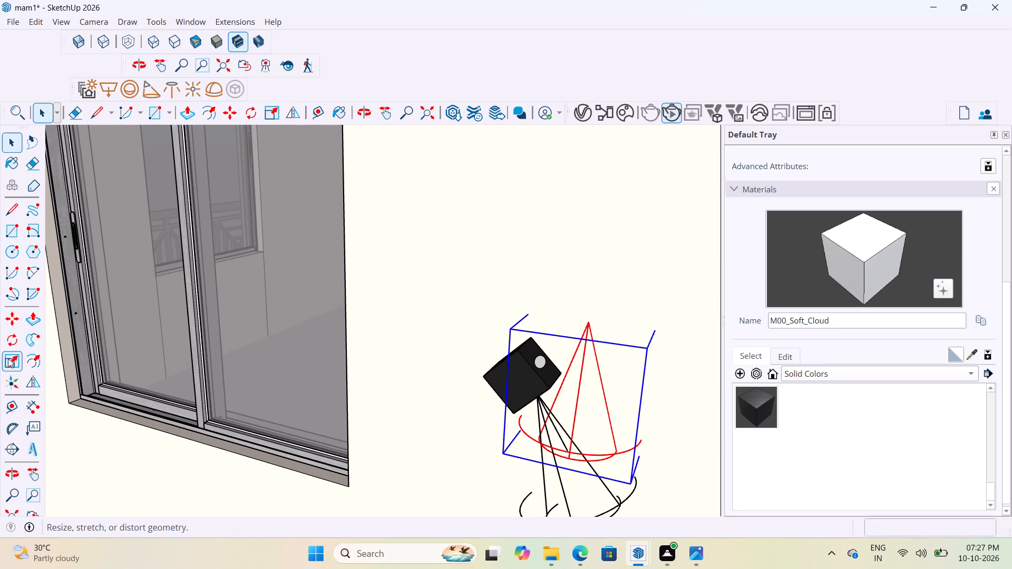
left_click(16, 344)
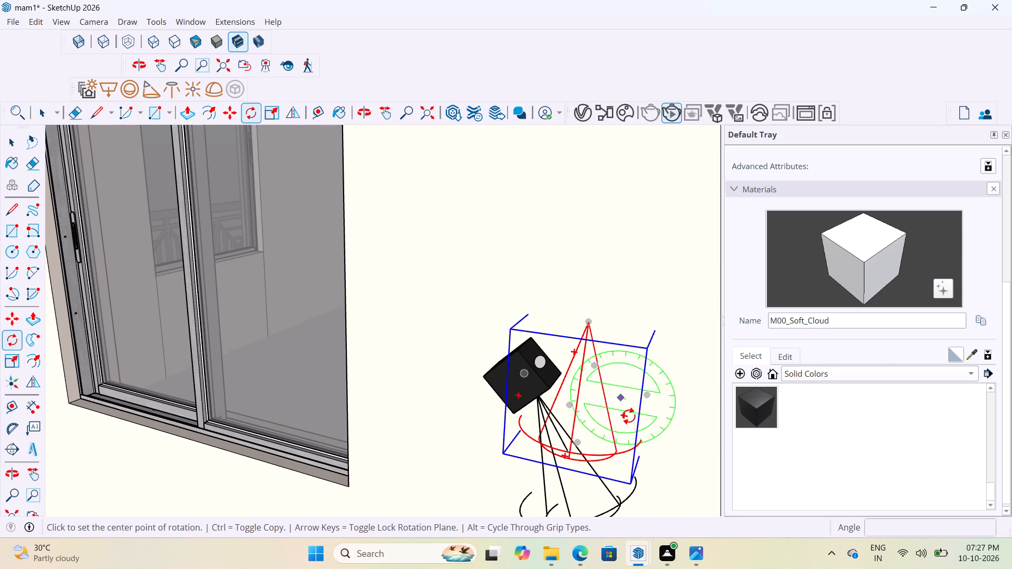
left_click(629, 418)
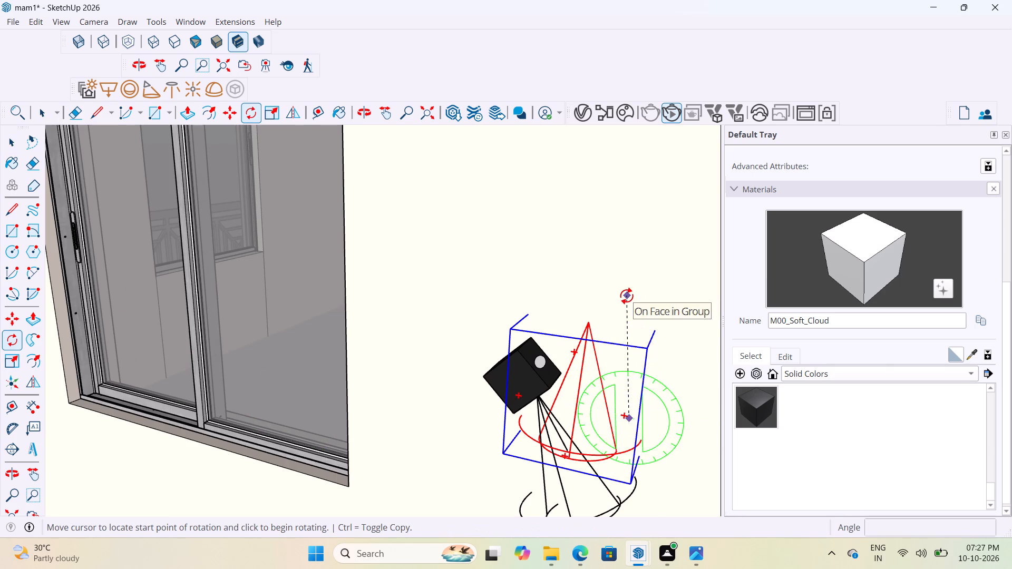
left_click(700, 419)
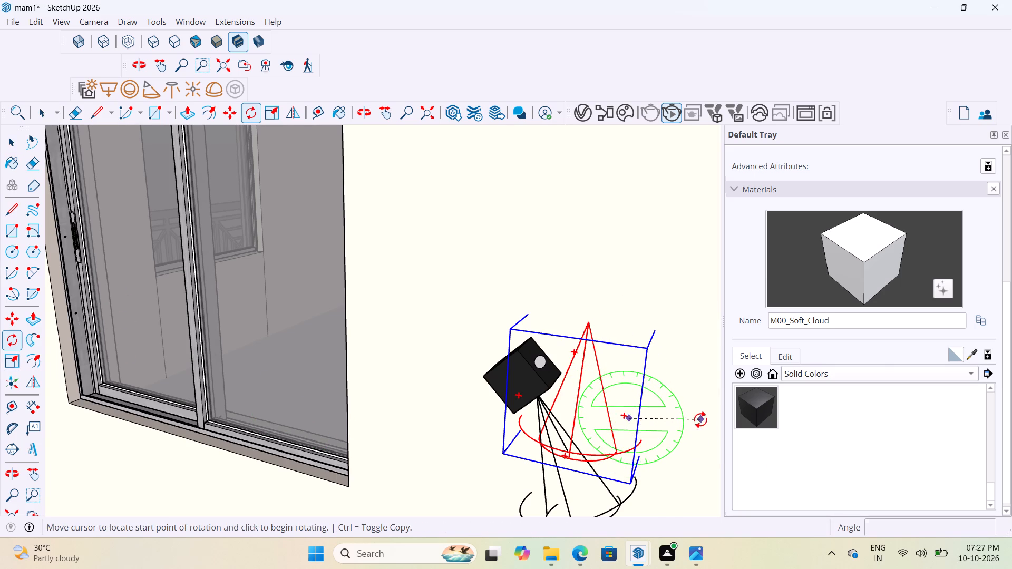
left_click(514, 399)
scroll(533, 293, "down", 7)
key("space")
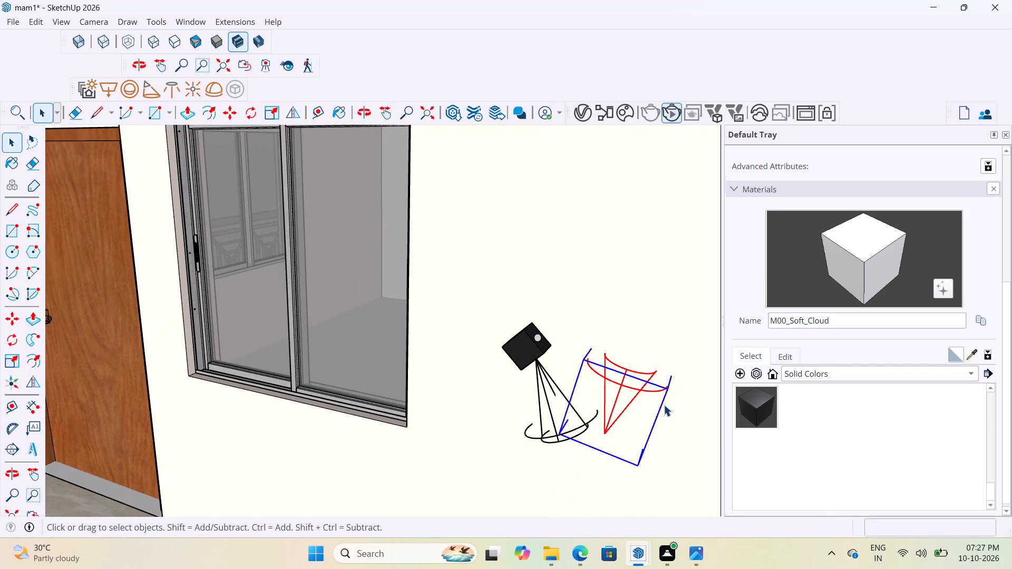
Move the upturned spot light out of the wall and over to the fixture, about 1' 6 5/16" and another 10 5/8".
key("m")
left_click(634, 470)
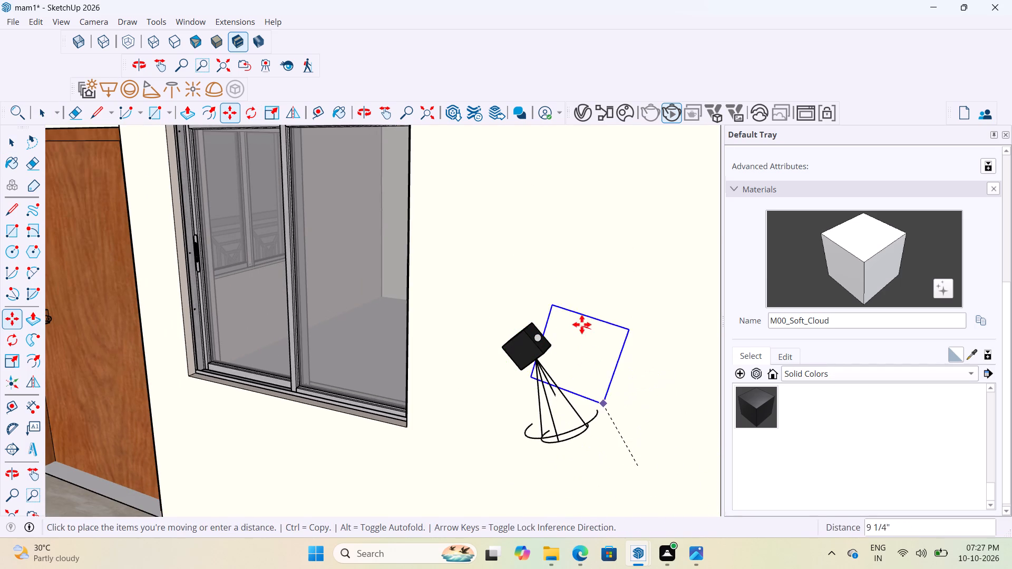
scroll(576, 323, "up", 2)
left_click(564, 343)
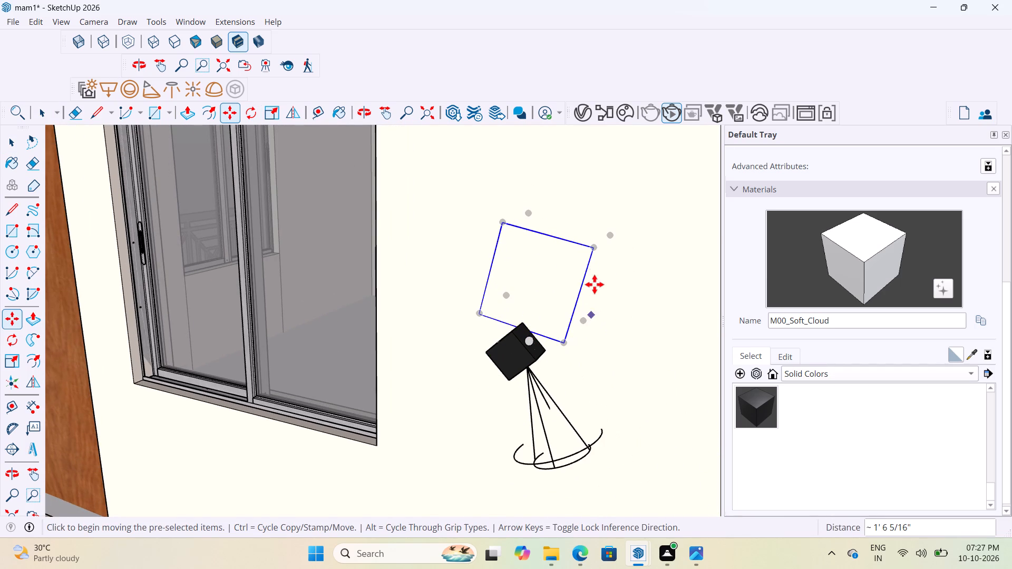
left_click(610, 239)
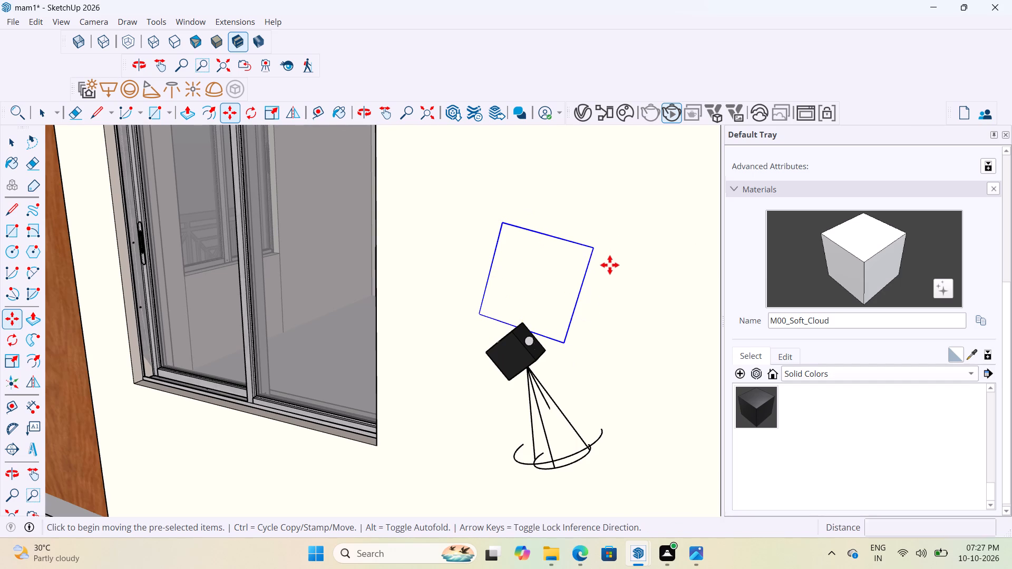
left_click(582, 273)
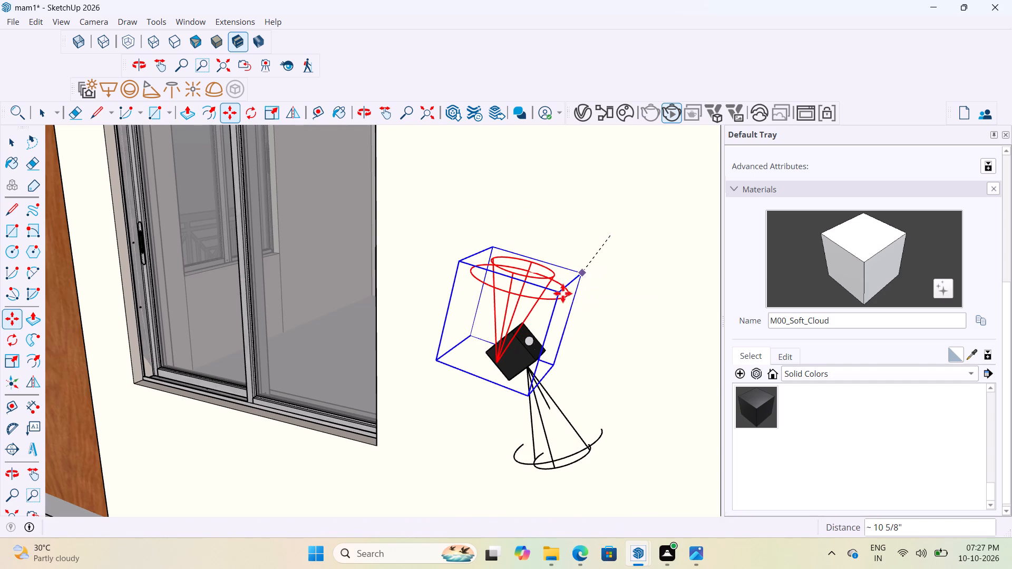
Move the spot light by its tip about 4 9/16" onto the centre of the fixture's round upper lens.
scroll(532, 325, "up", 6)
middle_click_drag(532, 325, 593, 318)
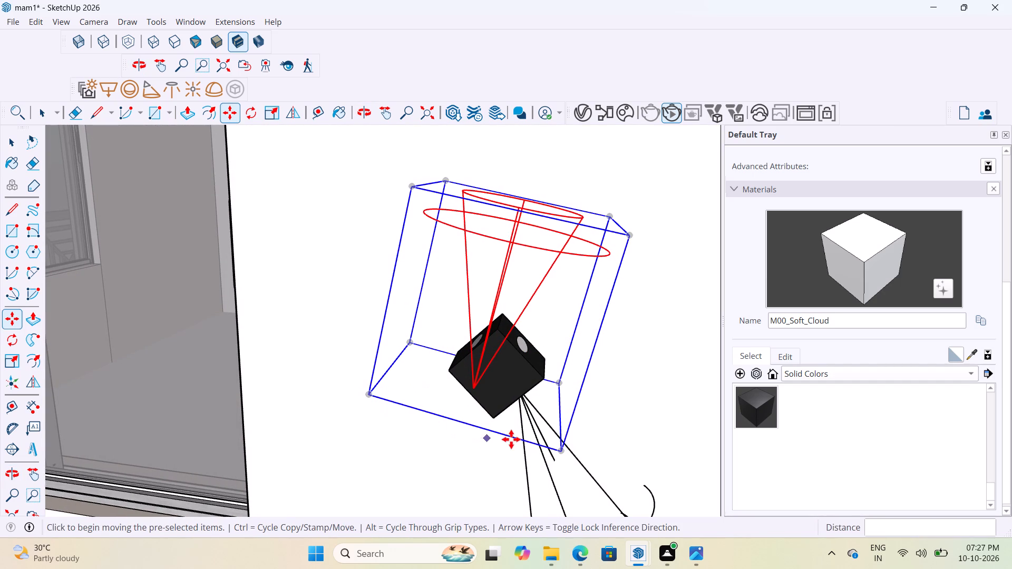
left_click(560, 448)
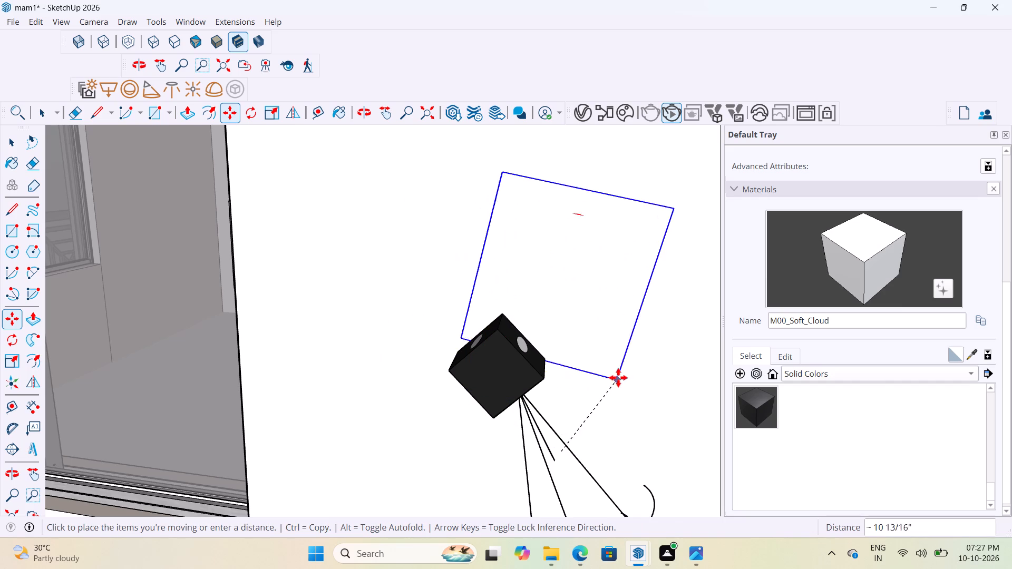
key("space")
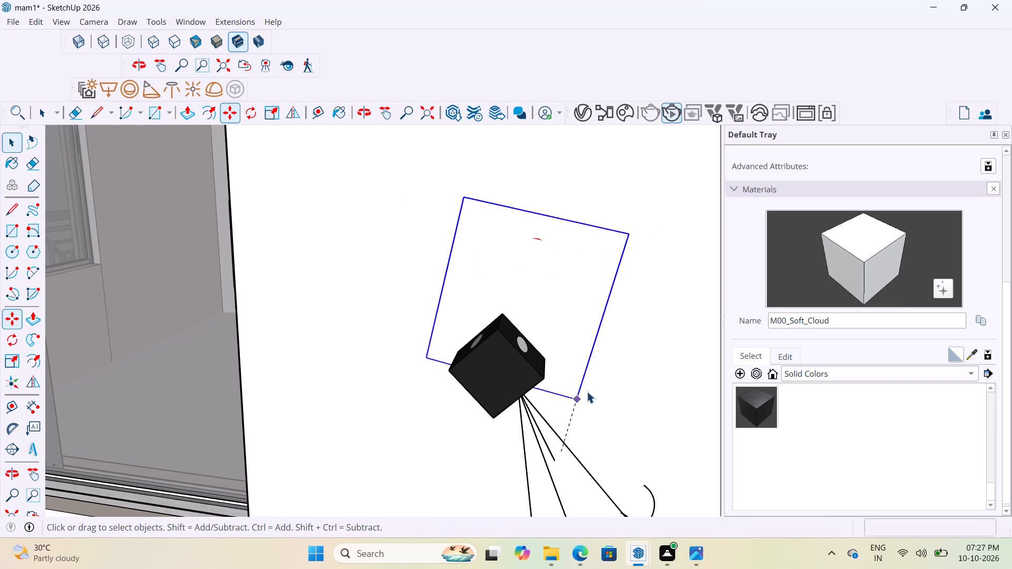
scroll(529, 368, "up", 5)
middle_click_drag(490, 362, 372, 348)
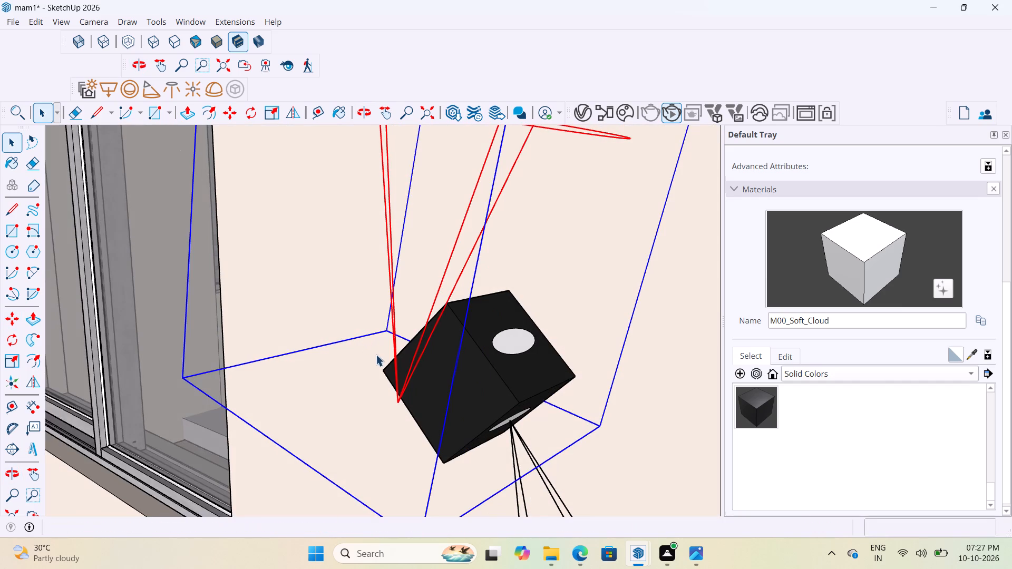
key("m")
left_click(394, 398)
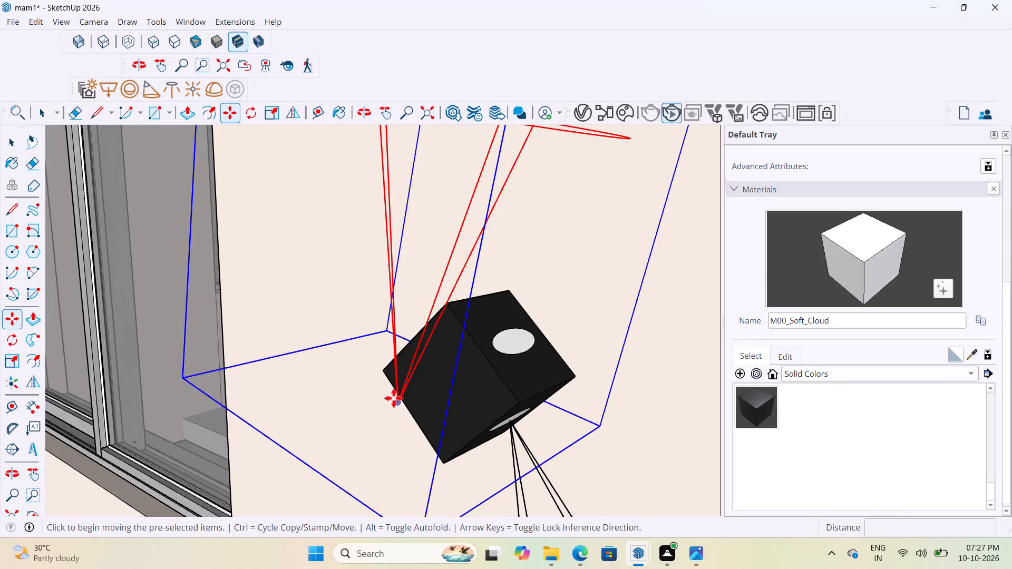
left_click(516, 345)
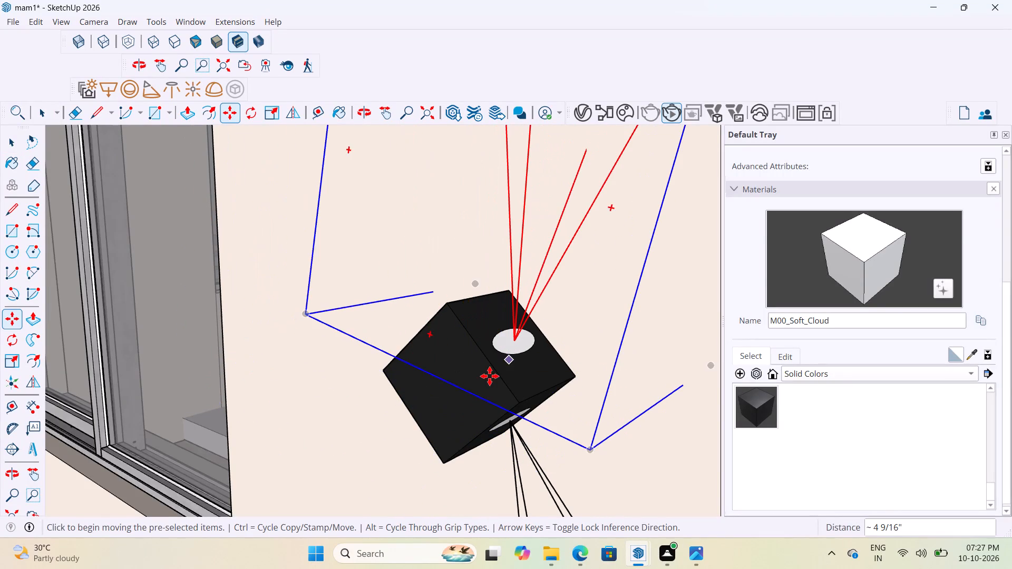
scroll(490, 376, "down", 7)
middle_click_drag(602, 374, 489, 348)
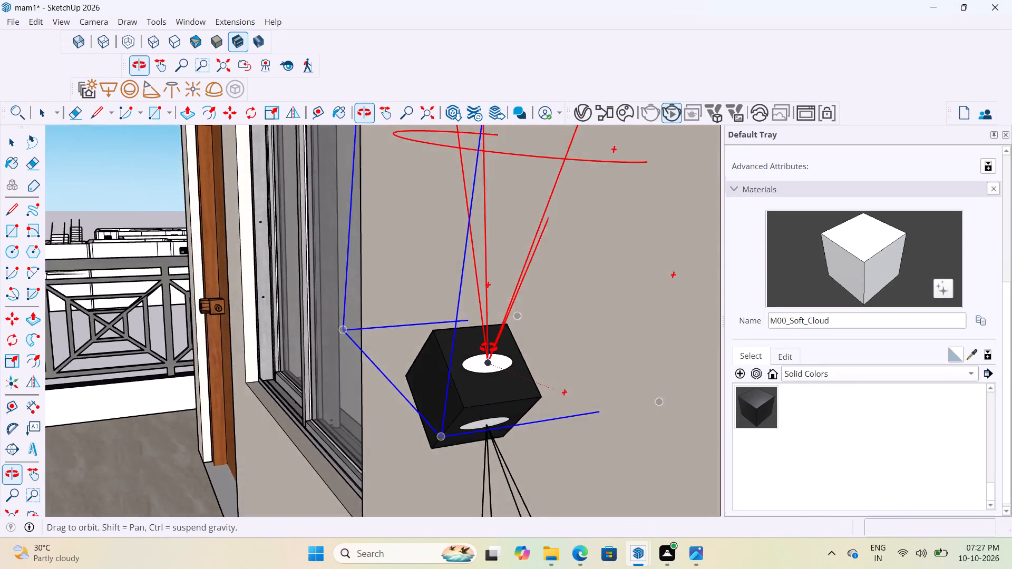
Move the upturned spot light about 1 5/8" along the green axis, outward from the wall.
middle_click_drag(489, 348, 472, 396)
scroll(443, 416, "down", 8)
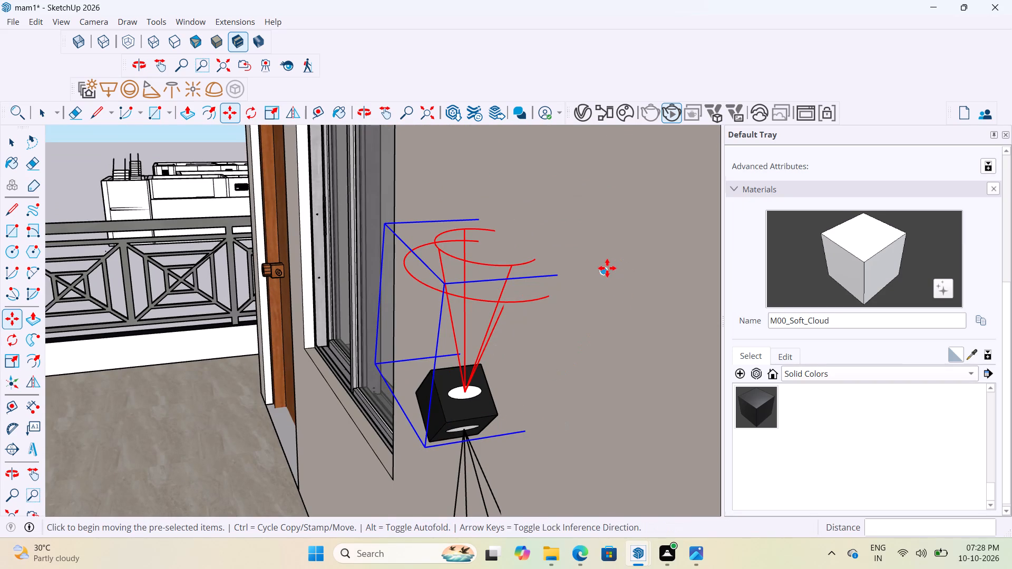
left_click(607, 268)
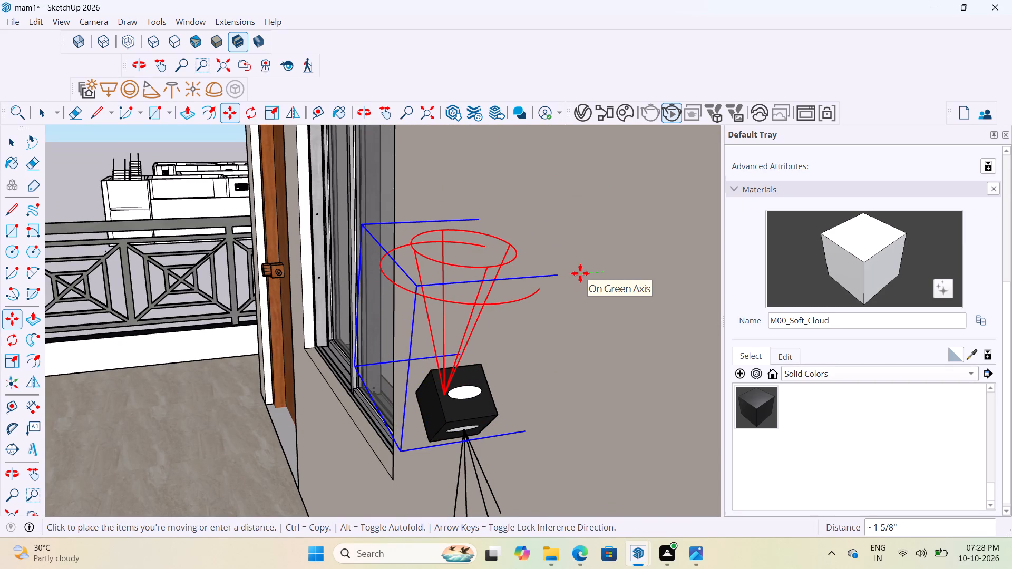
left_click(580, 273)
scroll(500, 375, "up", 3)
middle_click_drag(515, 355, 586, 338)
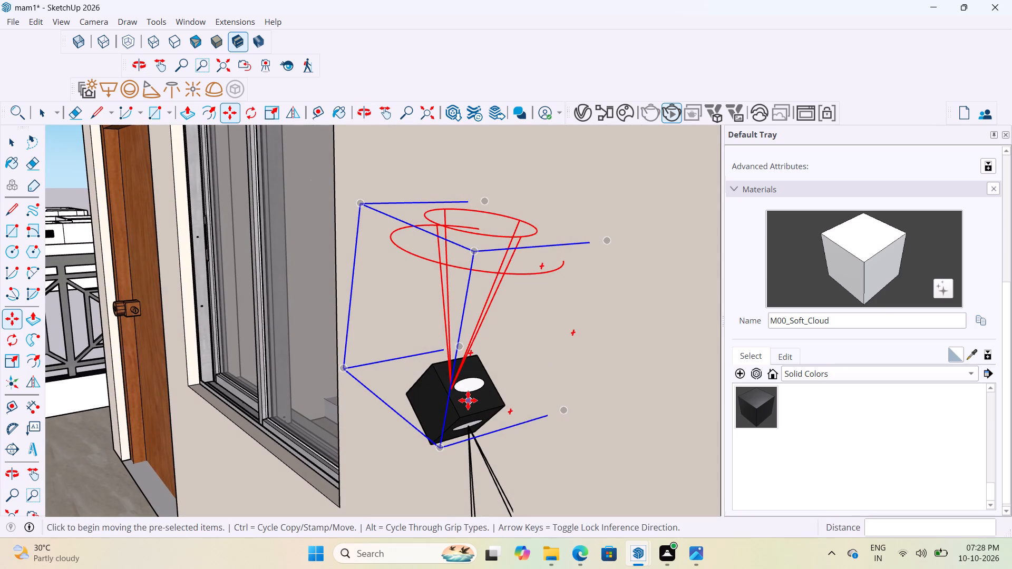
Scale the black wall fixture along its red axis so that it projects farther from the wall.
key("space")
left_click(441, 404)
key("s")
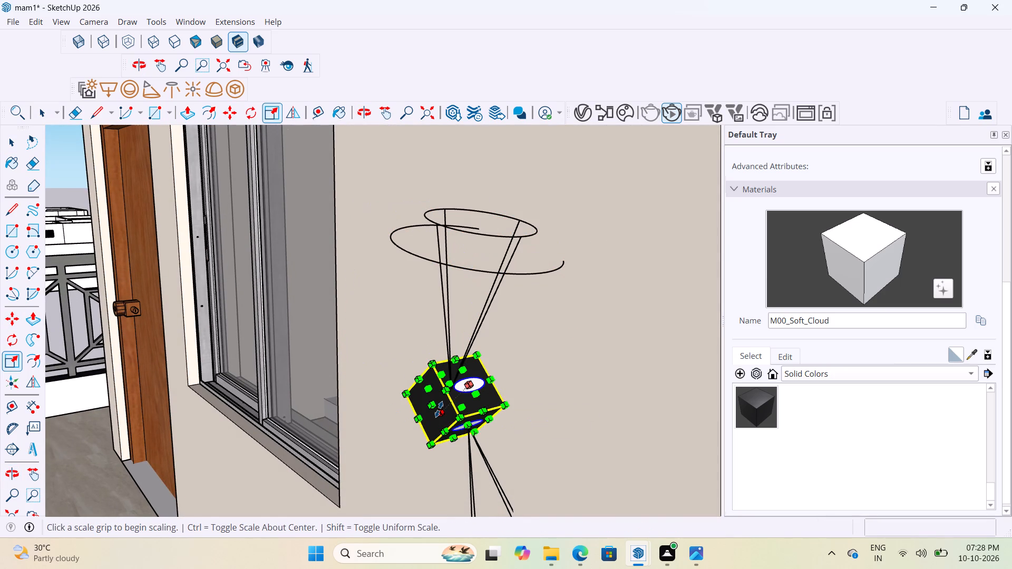
scroll(426, 403, "up", 7)
left_click(433, 403)
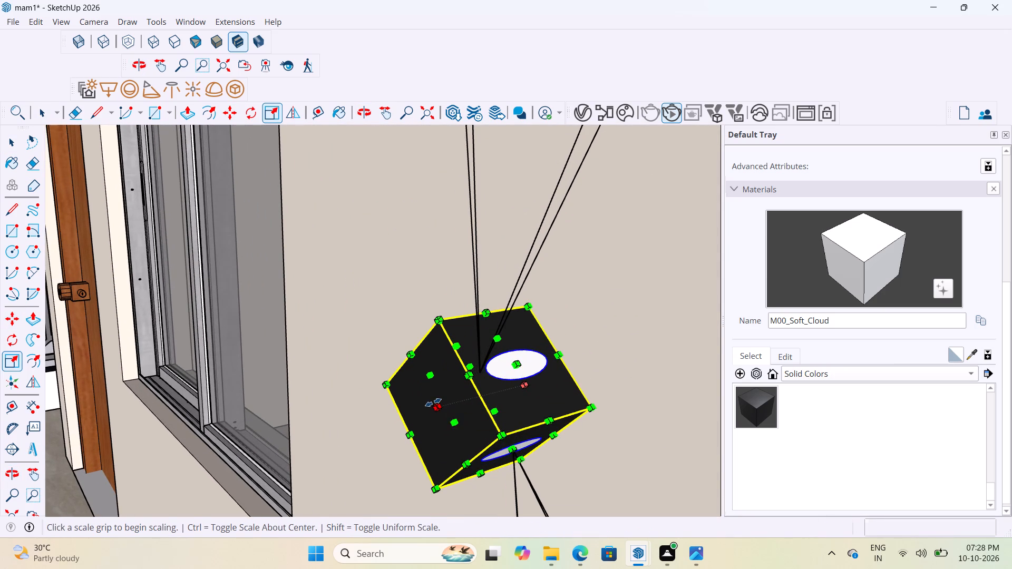
left_click(398, 407)
scroll(398, 407, "down", 12)
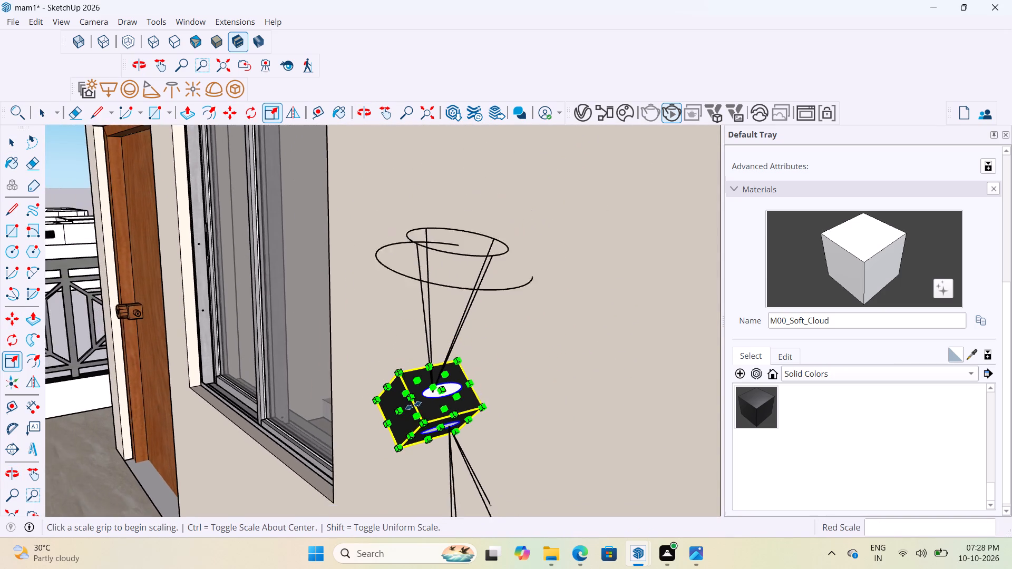
middle_click_drag(481, 393, 732, 368)
key("space")
left_click(532, 415)
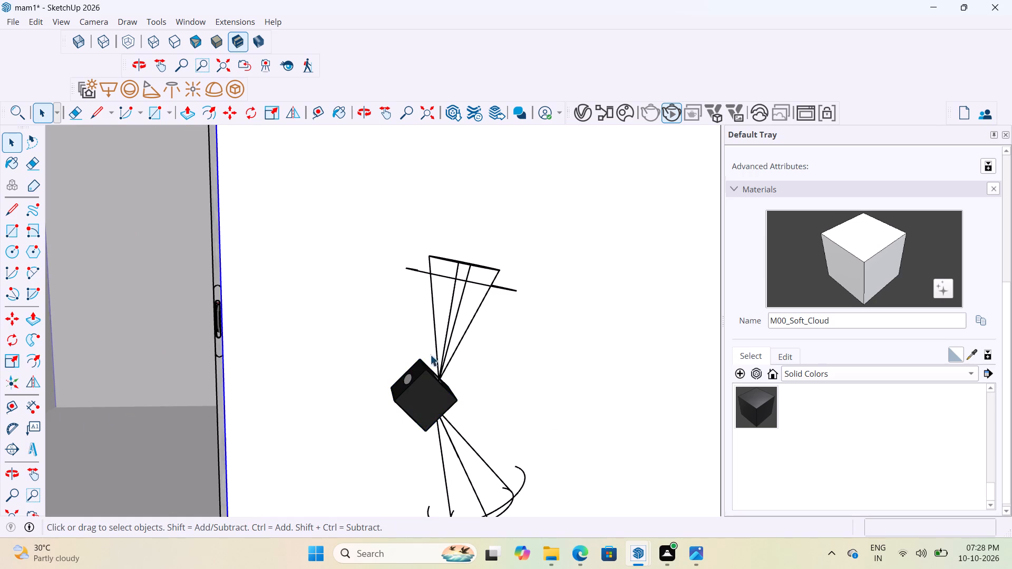
Move the upturned spot light another 1 9/16" or so outward from the wall, over the lengthened fixture.
scroll(419, 349, "up", 3)
middle_click_drag(482, 391, 246, 421)
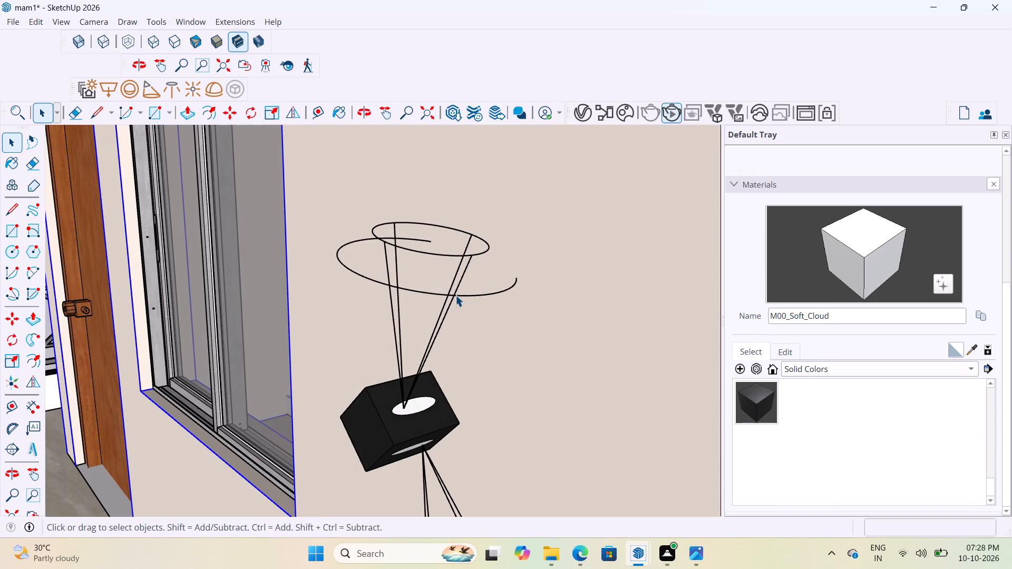
left_click(457, 294)
key("m")
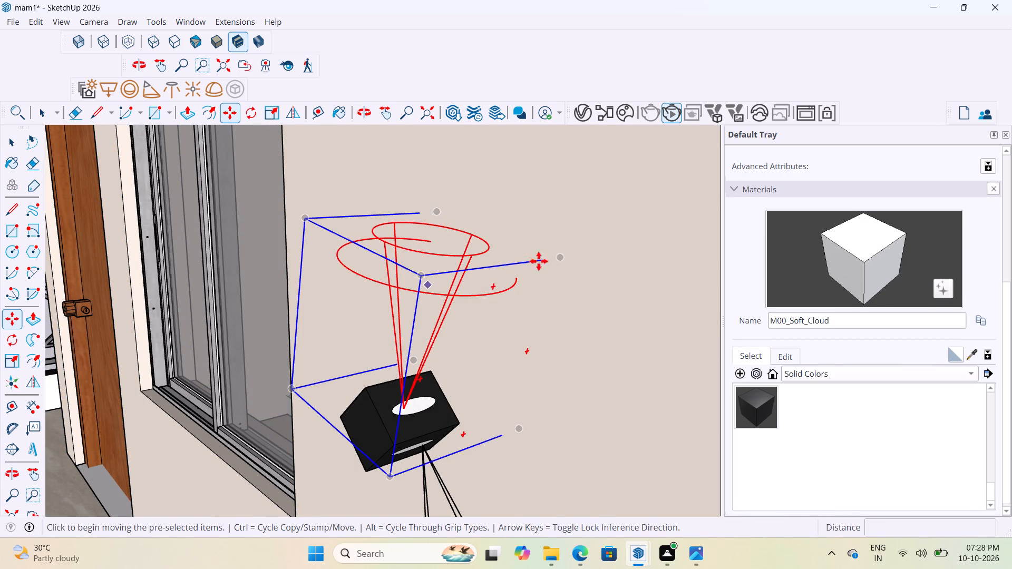
left_click(564, 254)
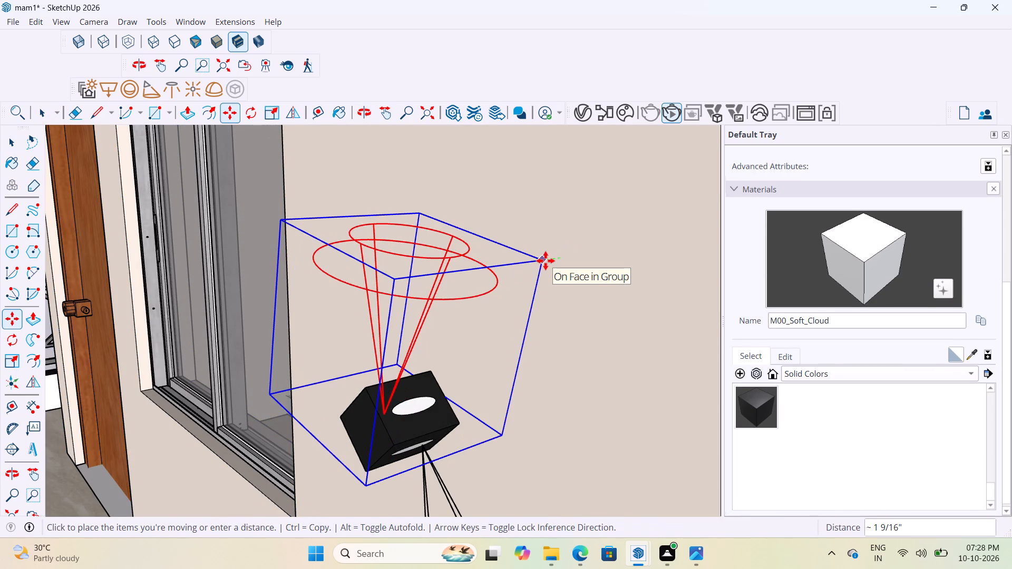
left_click(546, 261)
scroll(400, 403, "up", 3)
middle_click_drag(428, 391, 646, 393)
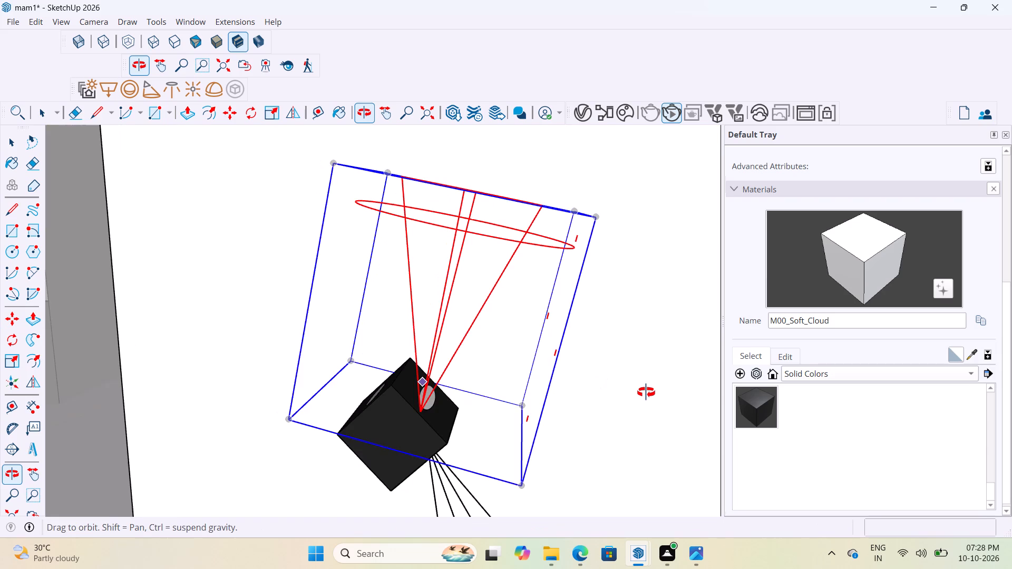
middle_click_drag(646, 393, 648, 393)
scroll(587, 393, "down", 19)
key("space")
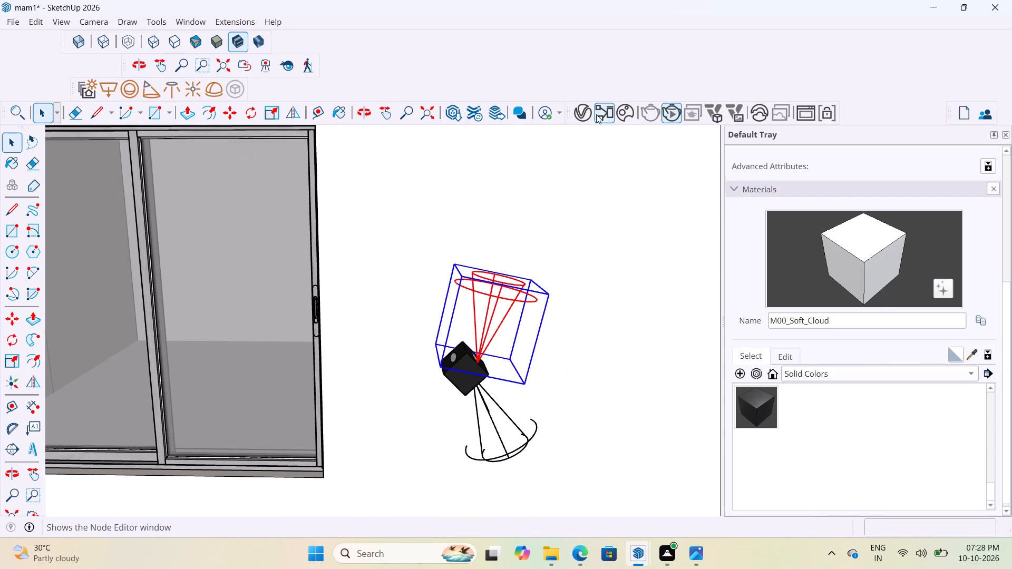
Set the upturned spot light's intensity to 1442.6 and darken its colour slightly in the V-Ray Asset Editor.
left_click(587, 113)
scroll(487, 452, "down", 2)
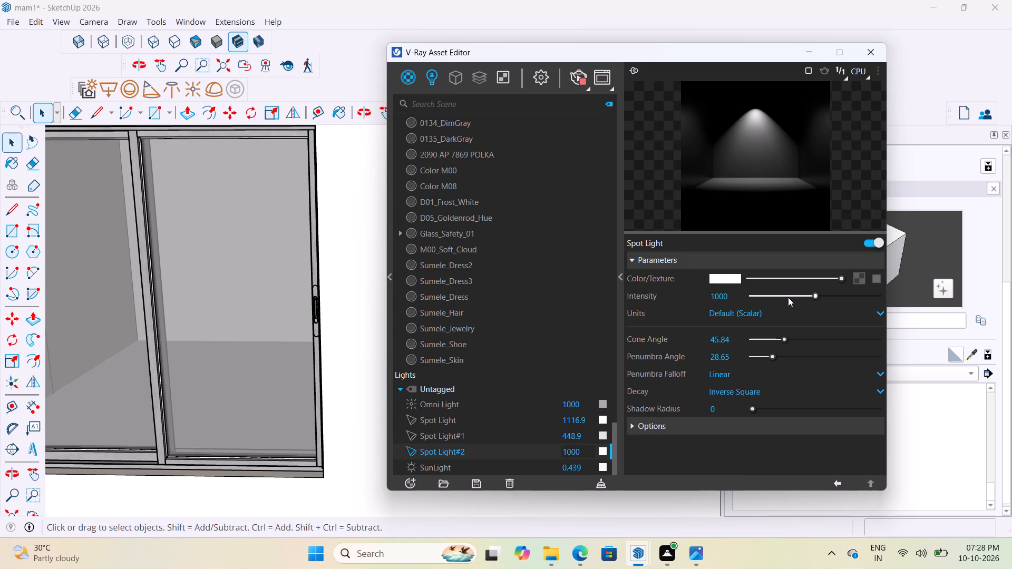
left_click_drag(803, 296, 803, 297)
left_click_drag(803, 297, 810, 297)
left_click_drag(837, 271, 823, 273)
left_click_drag(830, 275, 823, 278)
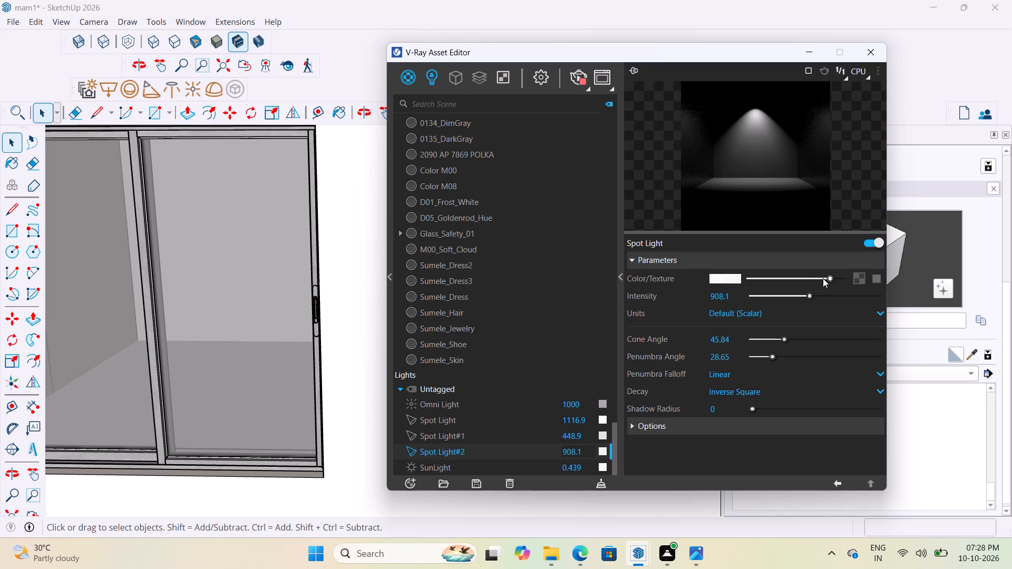
left_click_drag(823, 278, 834, 281)
left_click_drag(813, 297, 843, 298)
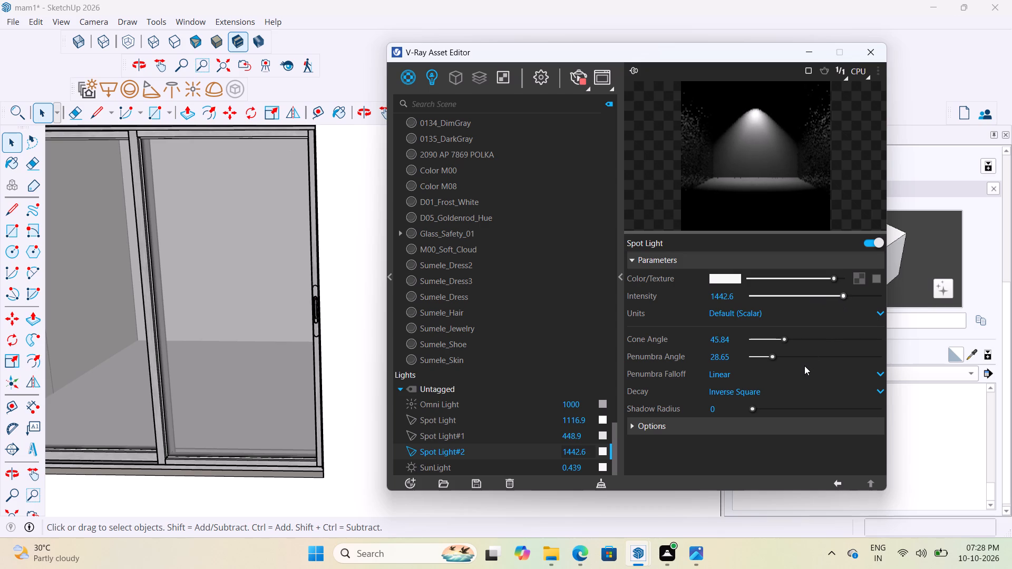
left_click(813, 52)
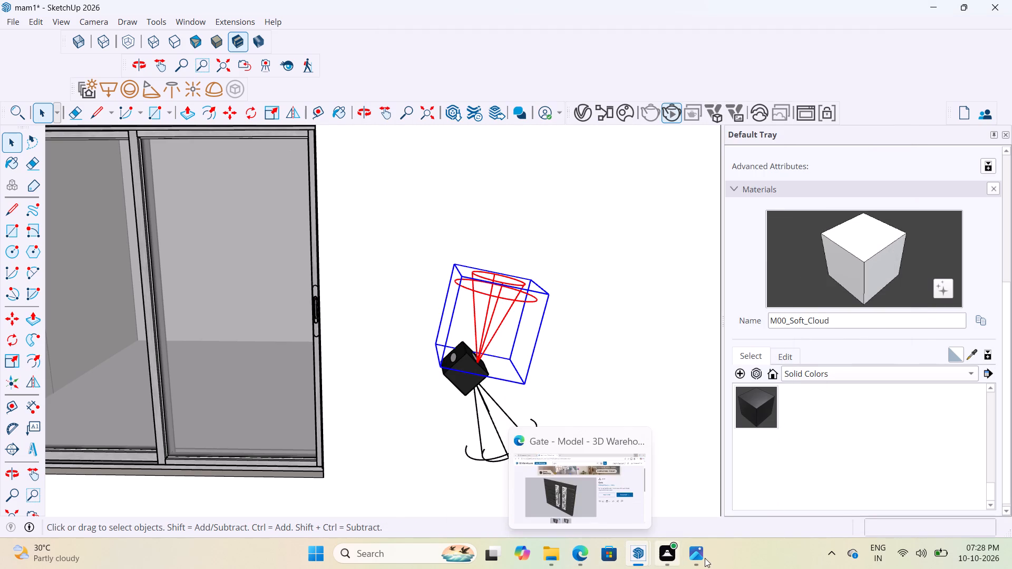
Restart the interactive render and examine the light falling on the wall above and below the fixture.
left_click(742, 507)
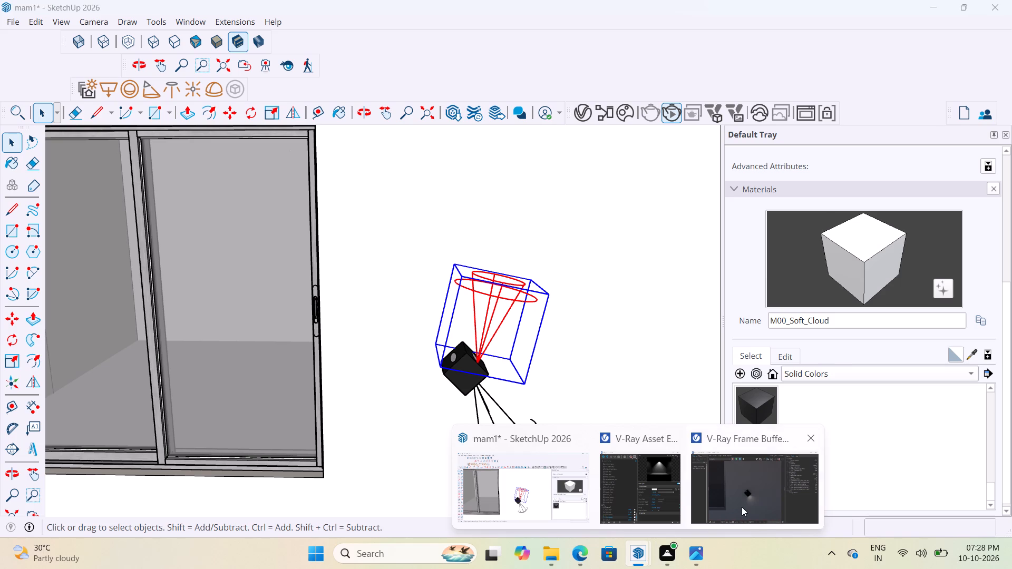
scroll(463, 291, "up", 2)
scroll(463, 291, "down", 2)
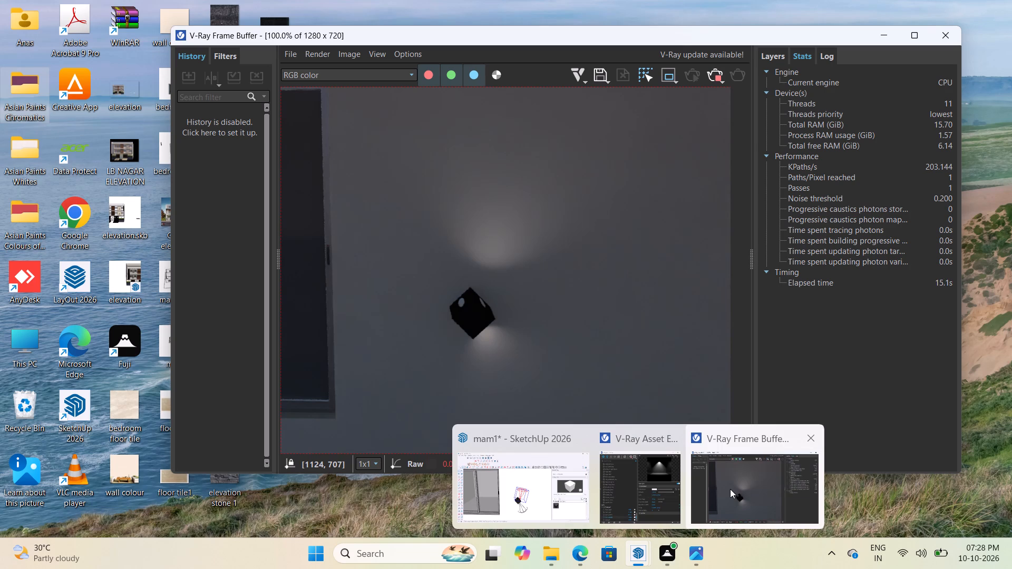
left_click(639, 490)
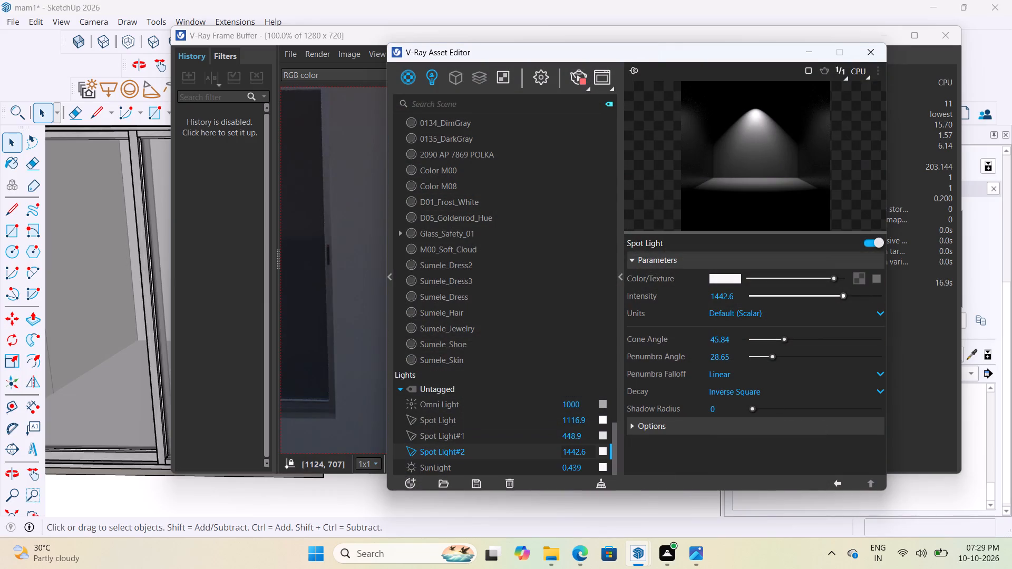
left_click(579, 72)
left_click(579, 82)
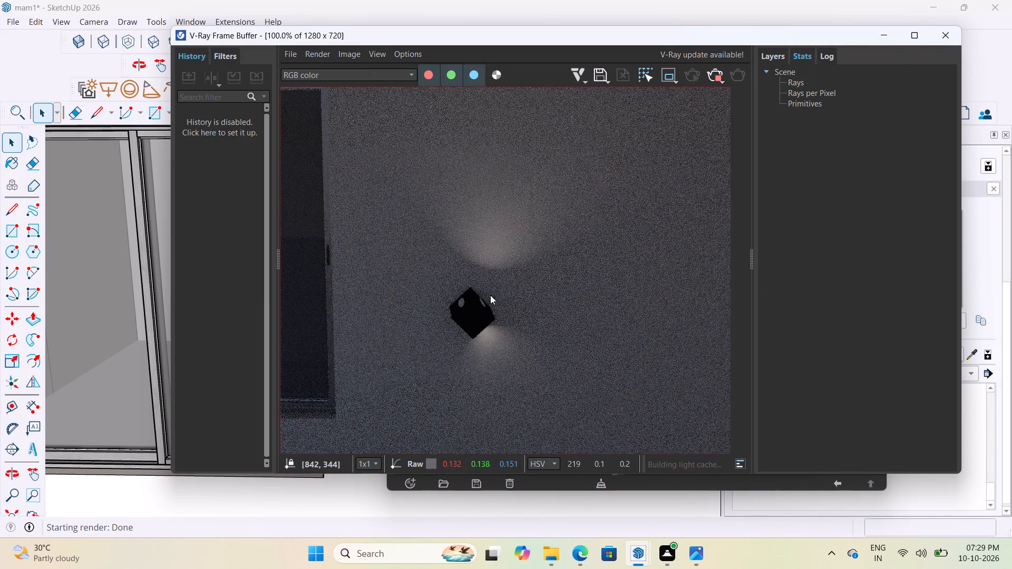
scroll(484, 313, "up", 1)
scroll(501, 341, "down", 1)
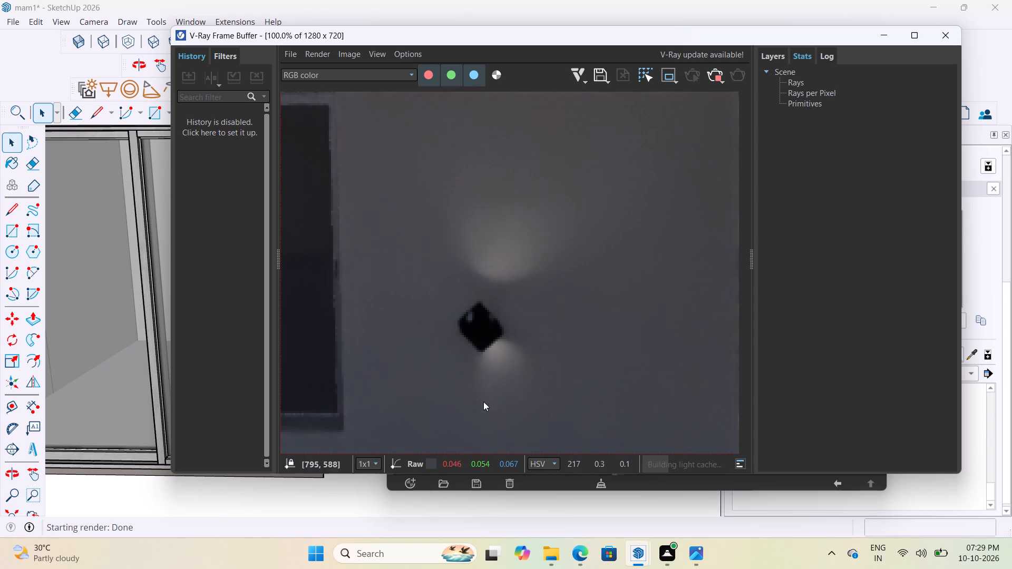
scroll(474, 328, "up", 1)
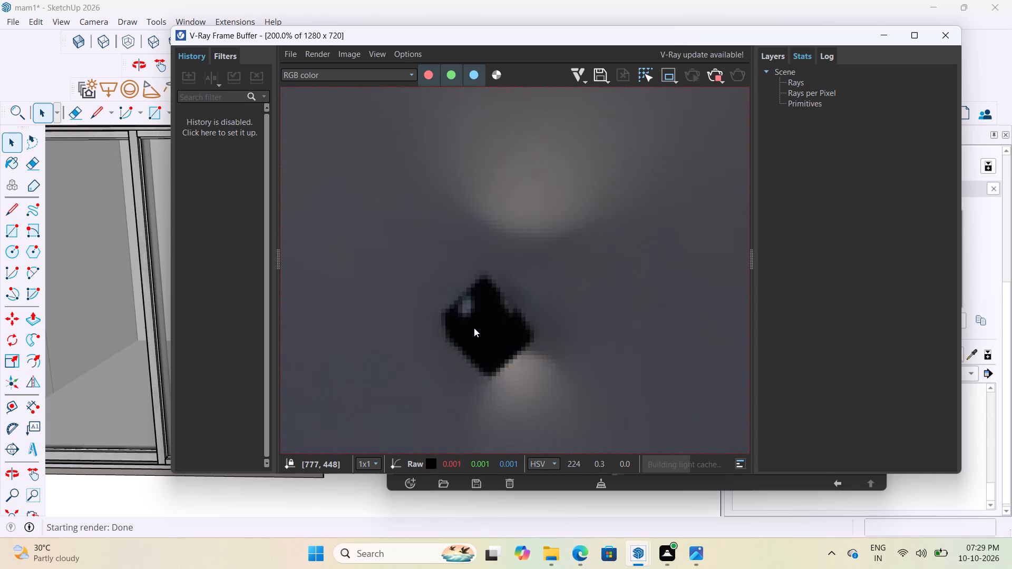
scroll(474, 328, "down", 1)
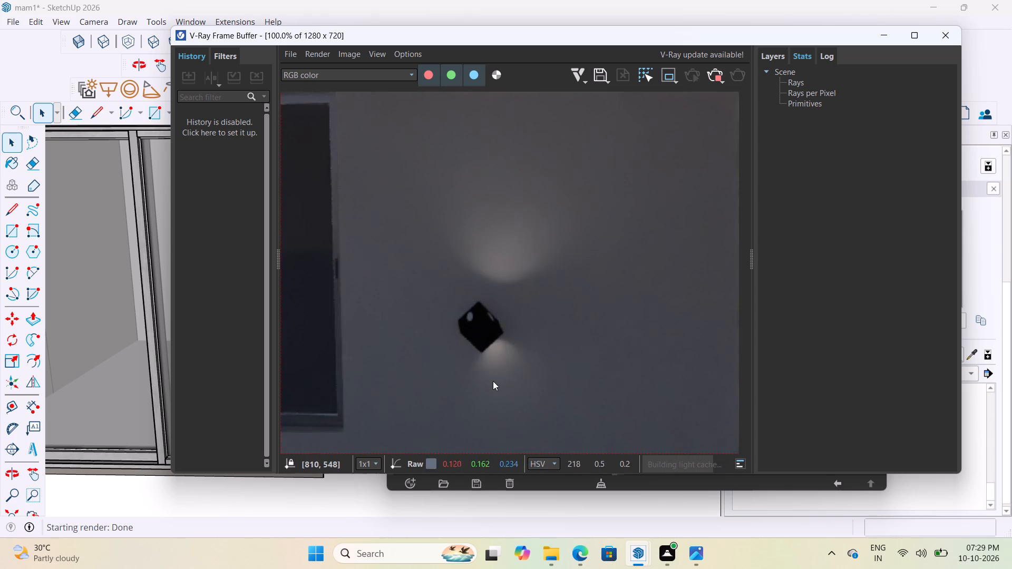
left_click(878, 39)
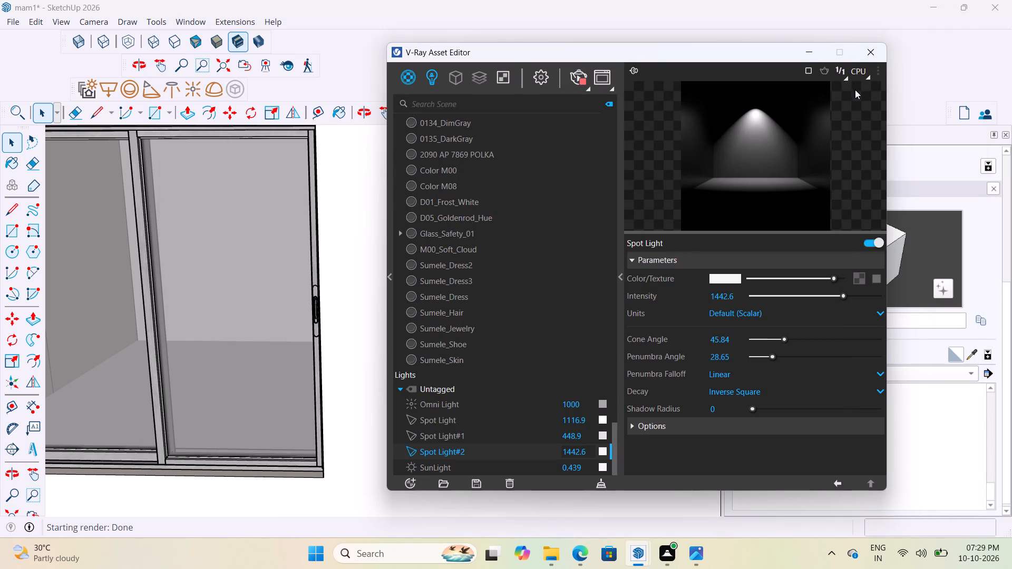
left_click(809, 50)
Move the upturned spot light by its tip about 1 5/8" onto the fixture's round upper lens.
scroll(434, 361, "up", 3)
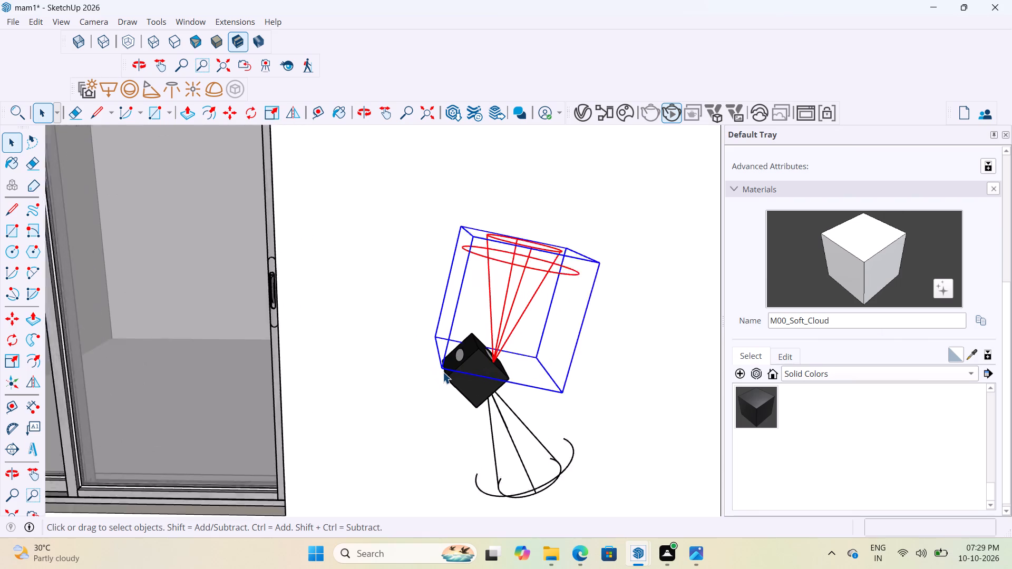
scroll(443, 372, "up", 4)
scroll(517, 372, "up", 1)
middle_click_drag(534, 350, 576, 306)
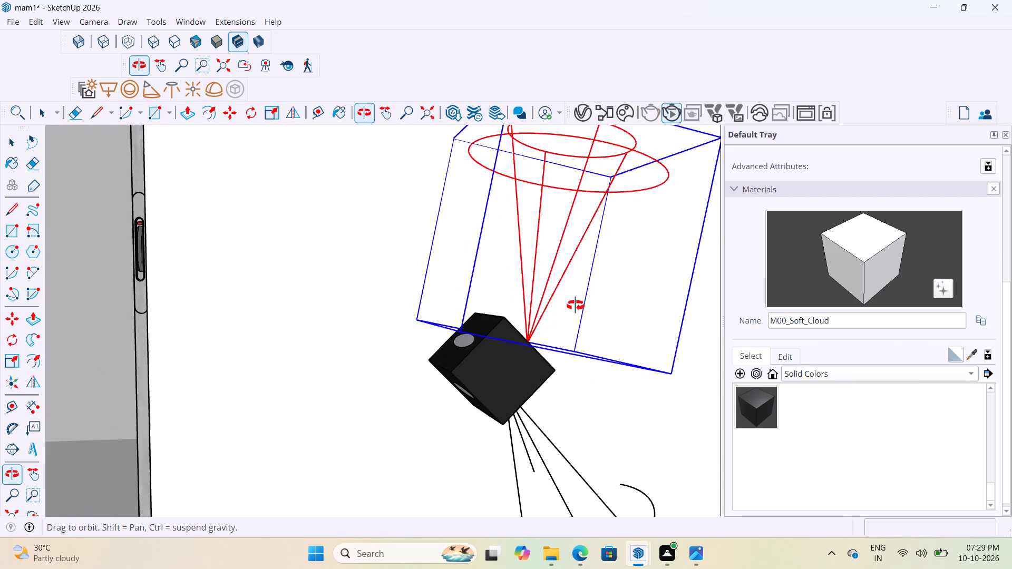
middle_click_drag(576, 306, 473, 385)
scroll(523, 367, "up", 4)
key("m")
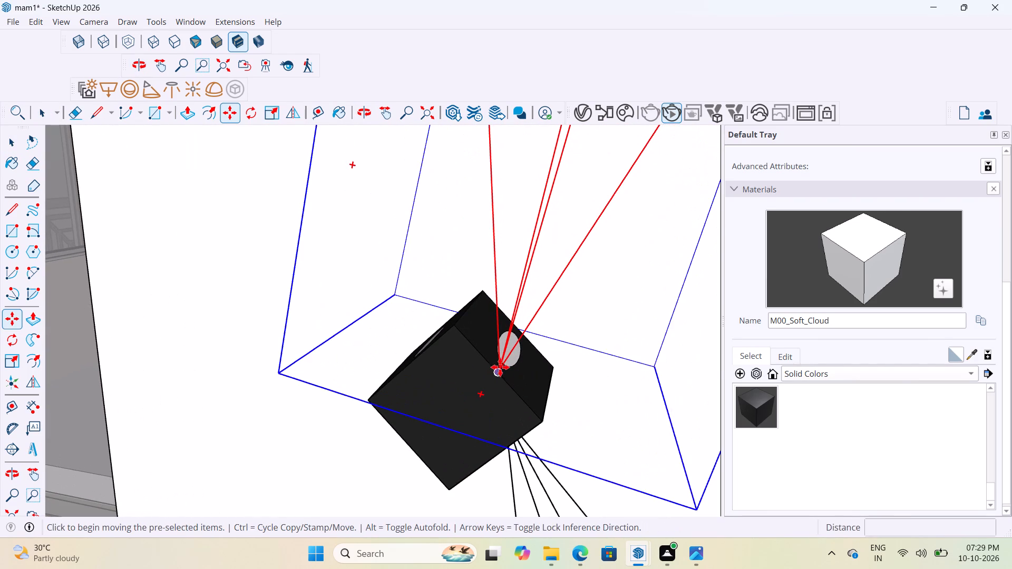
left_click(500, 367)
left_click(513, 361)
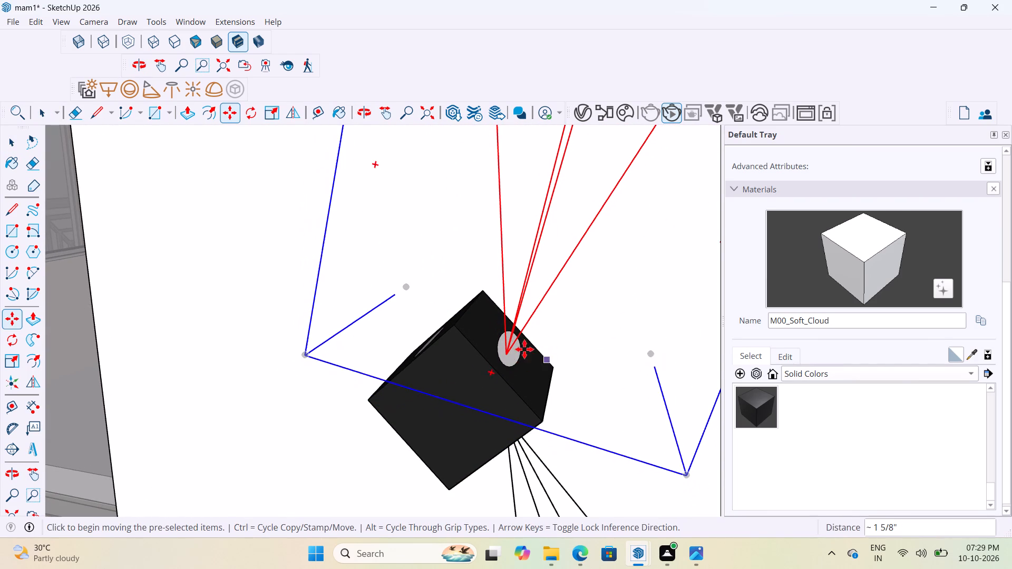
scroll(483, 364, "down", 7)
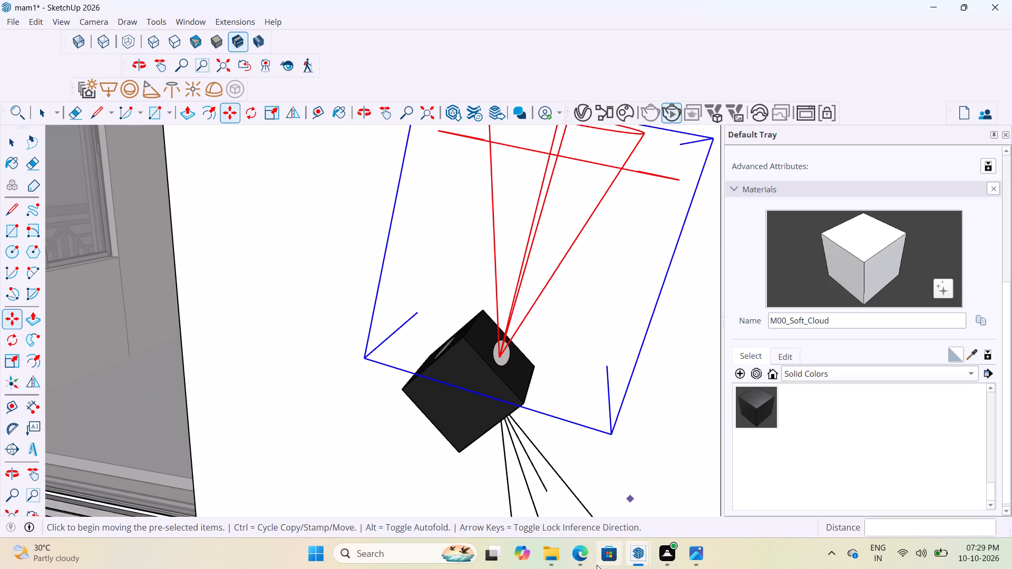
Examine the interactive render in the V-Ray Frame Buffer to check the repositioned upward light at the fixture.
left_click(746, 486)
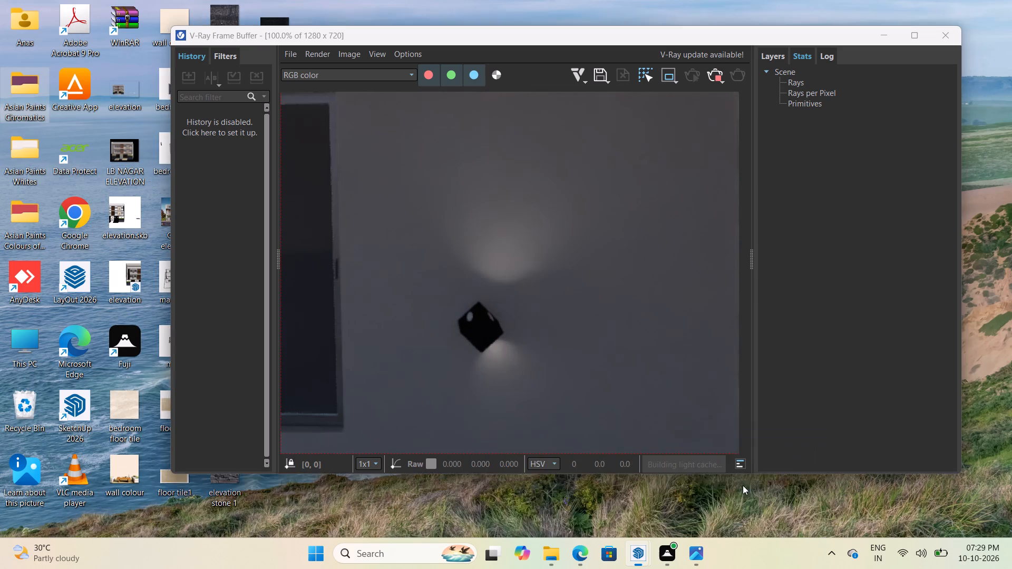
scroll(547, 298, "down", 4)
scroll(540, 282, "up", 4)
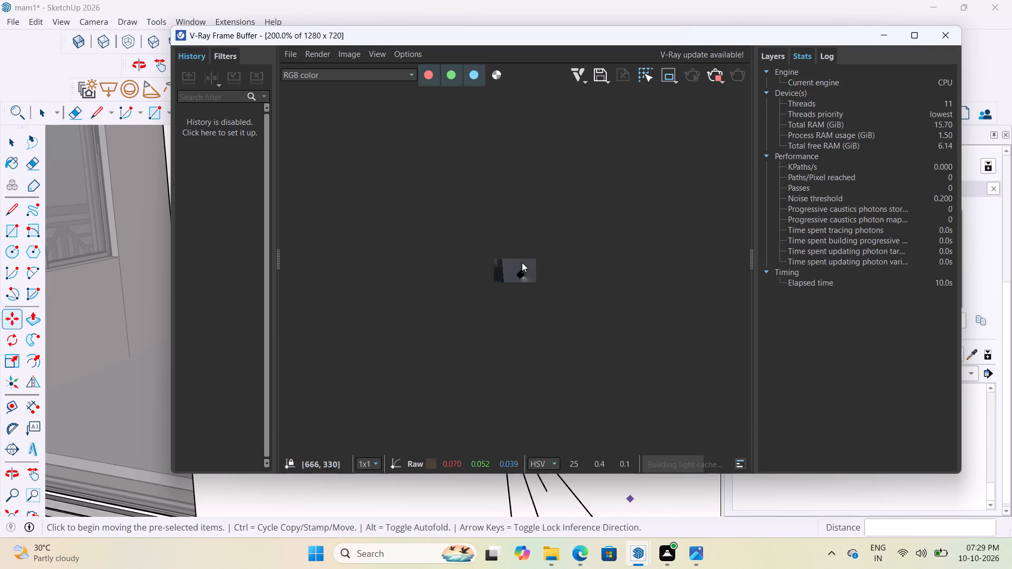
scroll(522, 262, "up", 3)
scroll(522, 262, "down", 3)
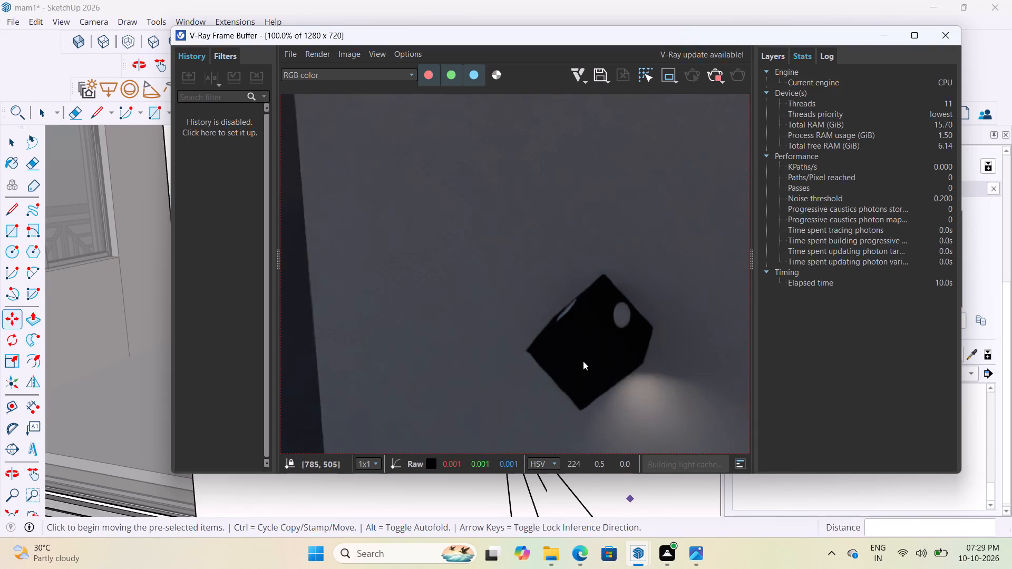
scroll(546, 374, "down", 1)
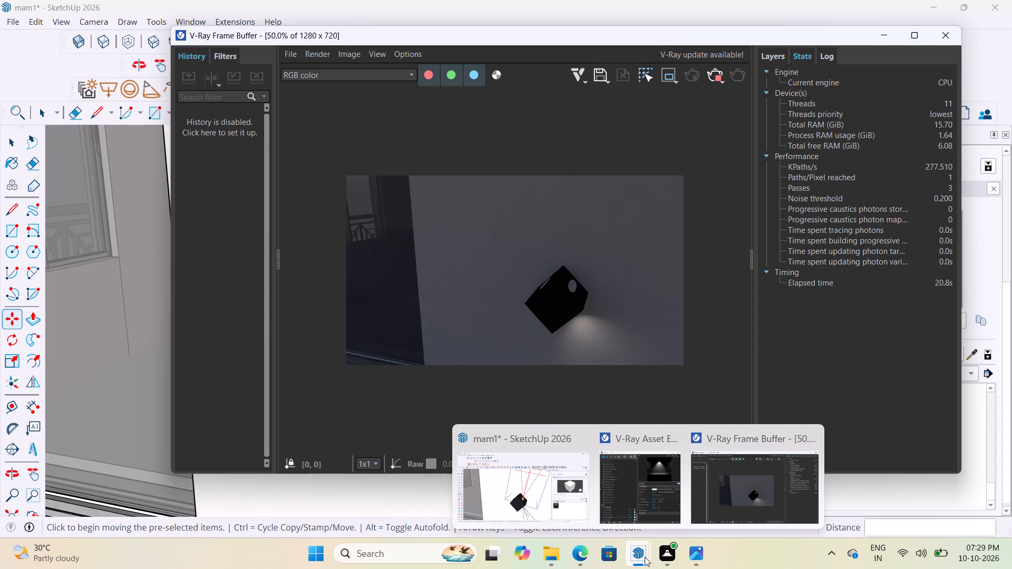
Lower the selected upturned spot light about 9/16" along the blue axis at the fixture's round upper lens.
left_click(527, 499)
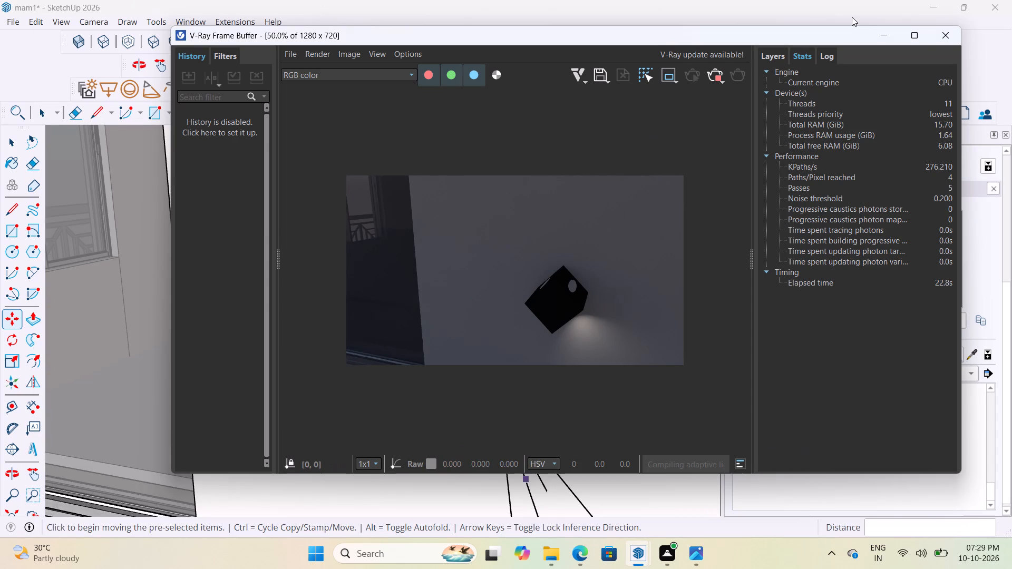
left_click(884, 28)
scroll(488, 370, "down", 3)
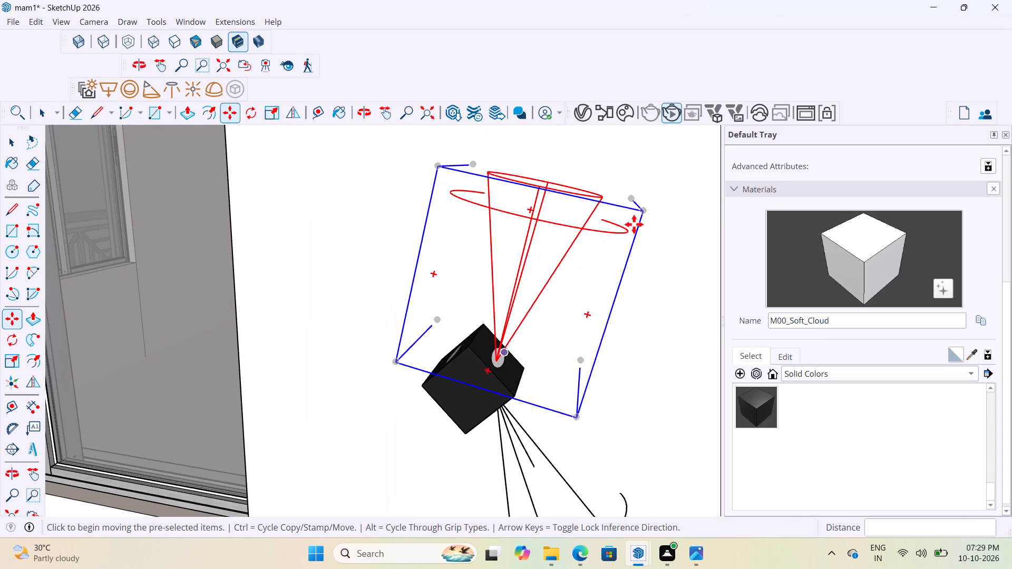
scroll(669, 182, "up", 2)
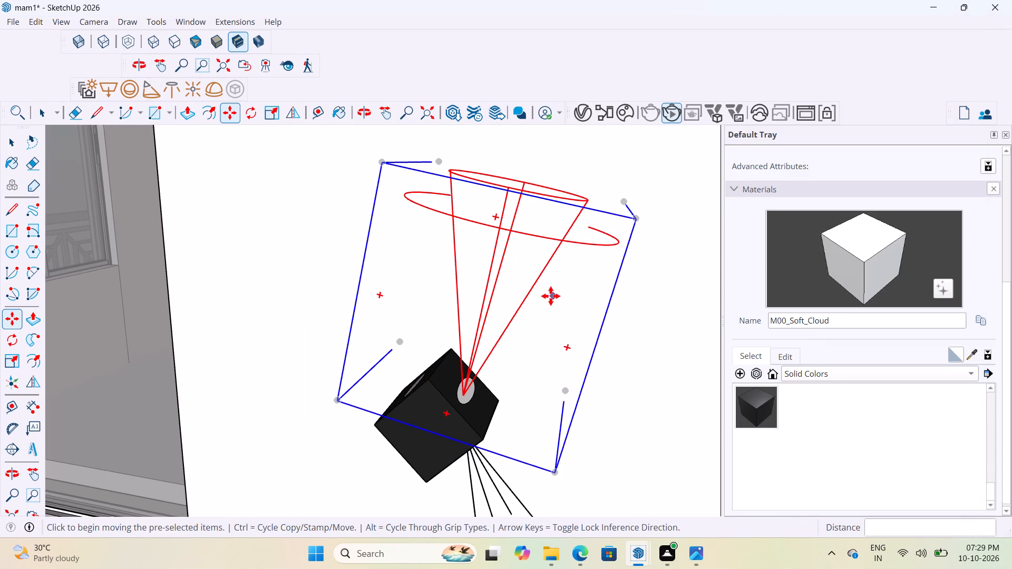
key("m")
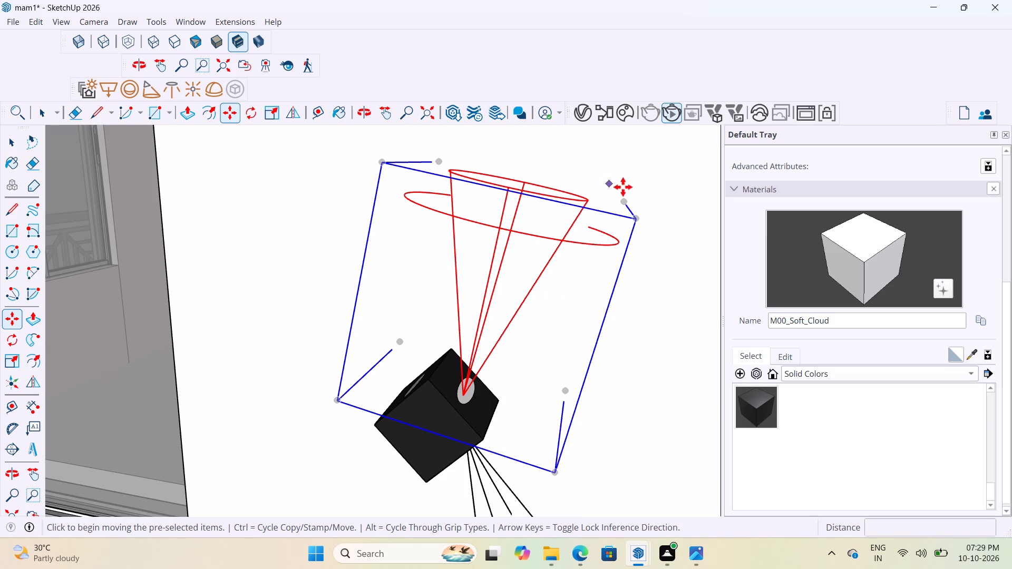
left_click(620, 203)
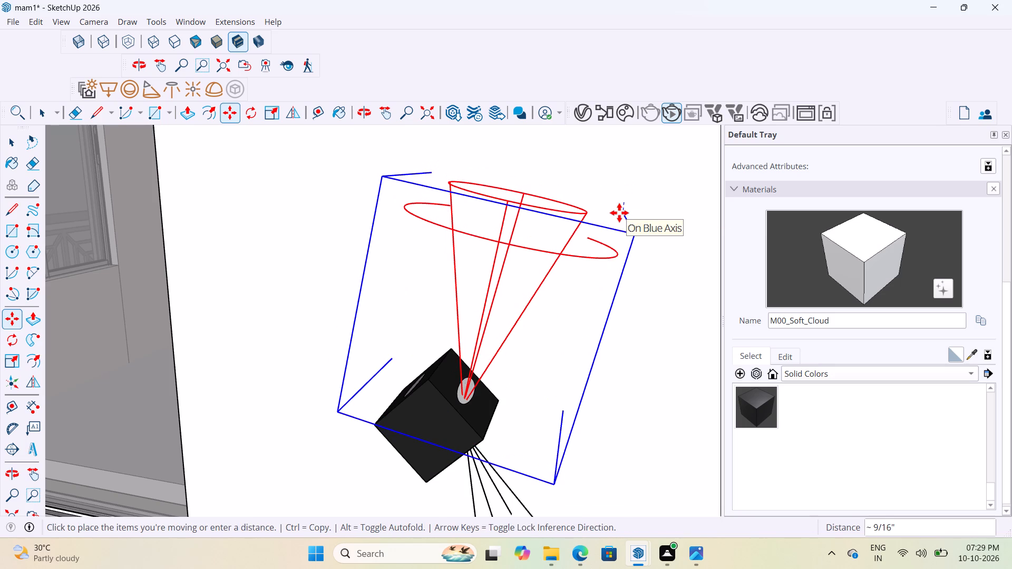
left_click(619, 213)
scroll(532, 287, "down", 3)
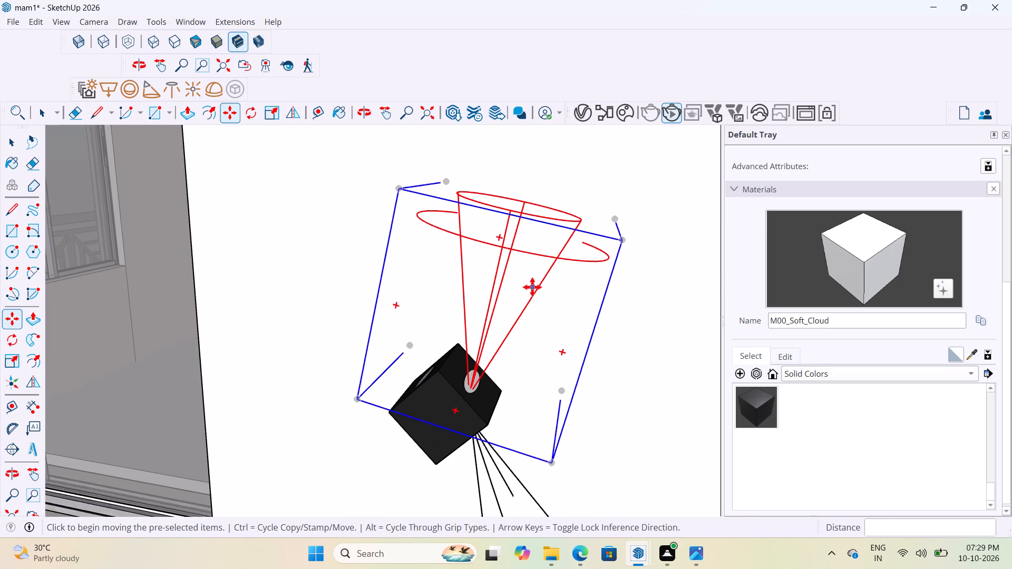
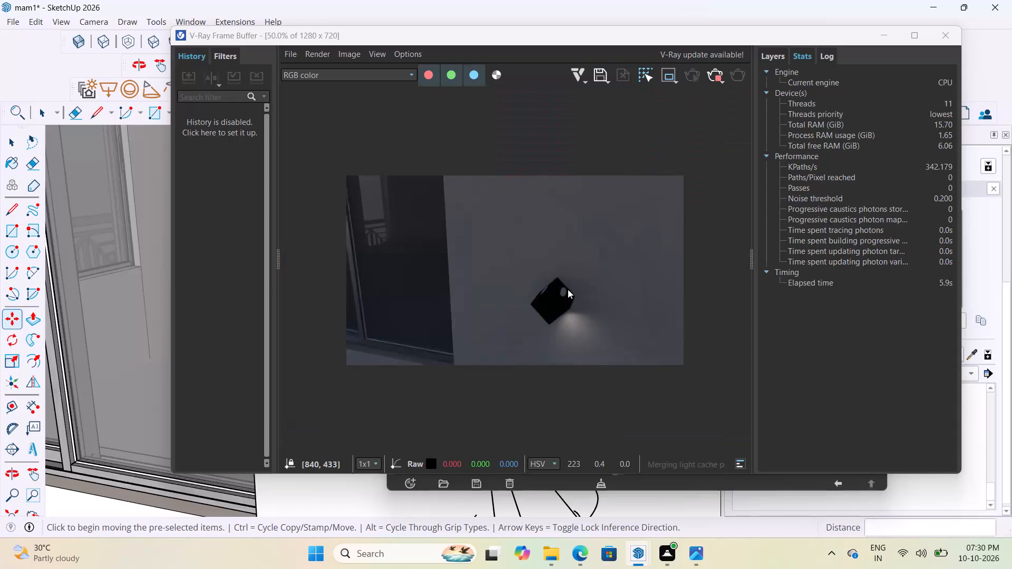
Stop the V-Ray render, inspect the light around the wall lamp in the frame buffer, and put the frame buffer away.
scroll(568, 289, "up", 2)
scroll(568, 289, "down", 2)
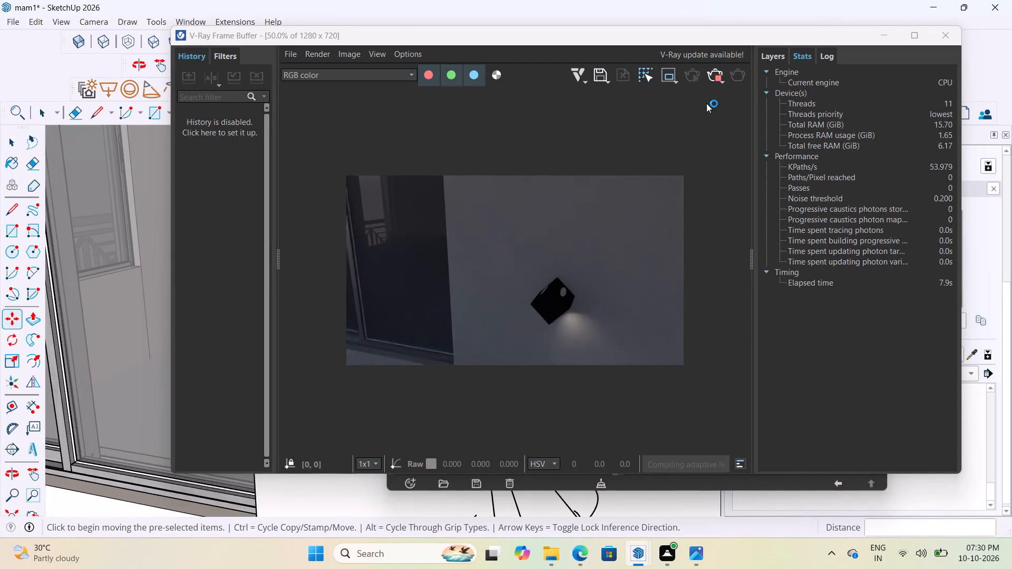
left_click(713, 79)
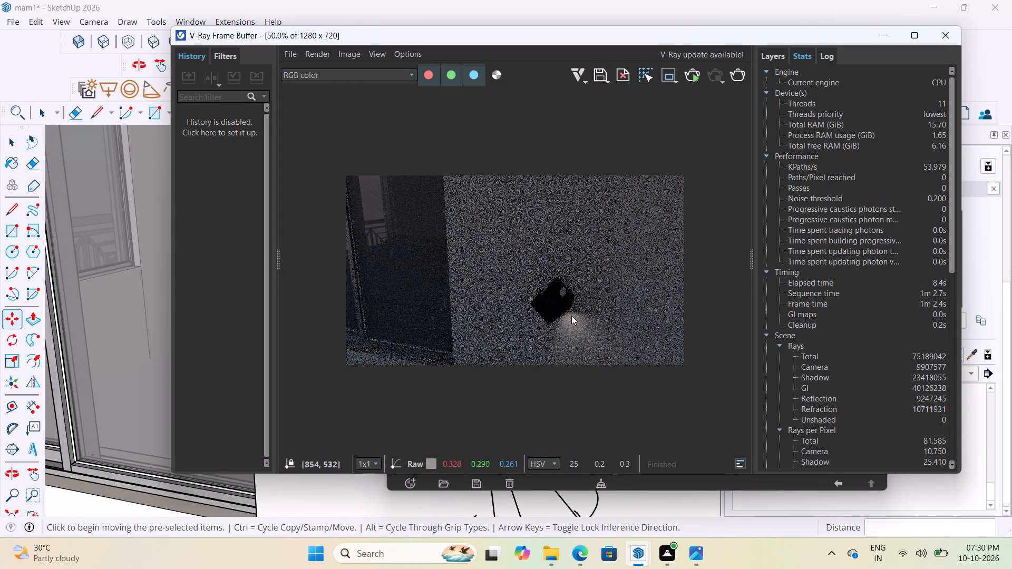
scroll(571, 316, "up", 4)
scroll(569, 307, "down", 5)
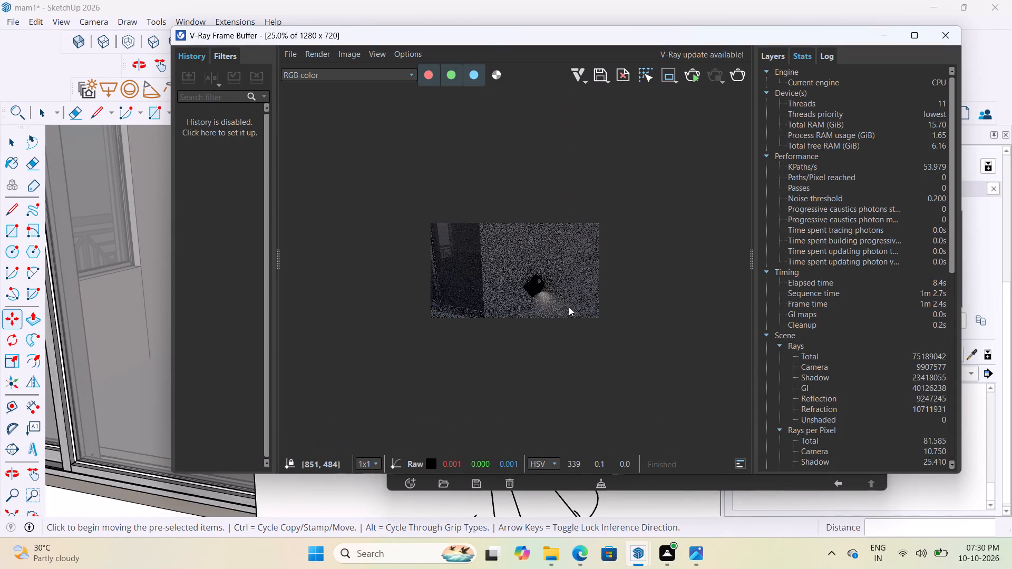
scroll(544, 299, "up", 2)
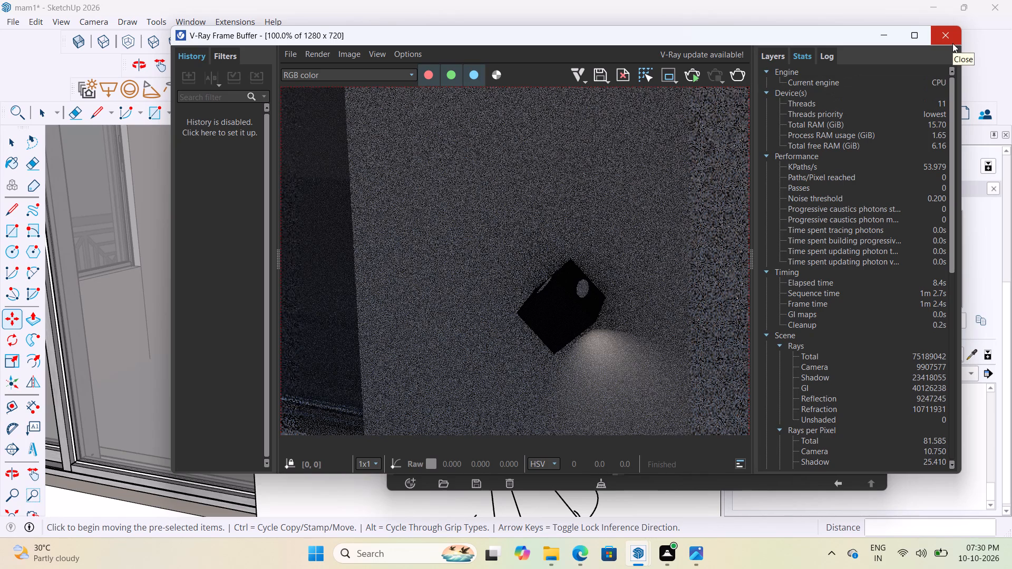
left_click(890, 35)
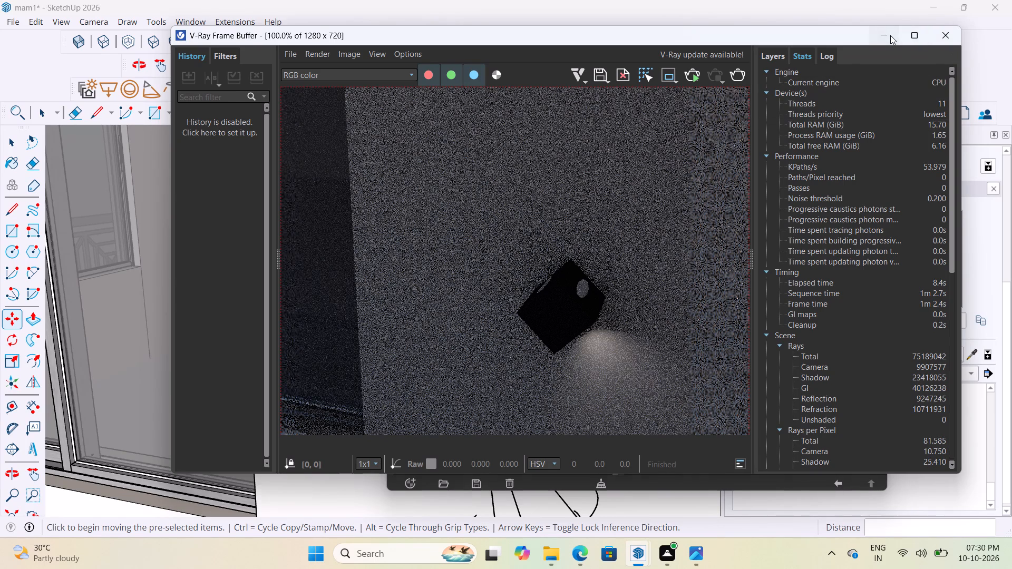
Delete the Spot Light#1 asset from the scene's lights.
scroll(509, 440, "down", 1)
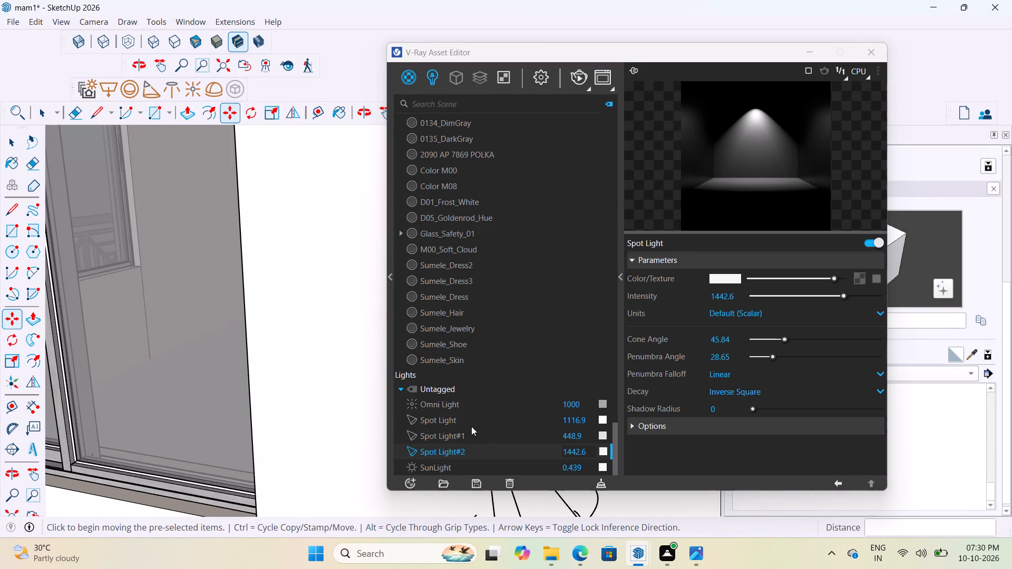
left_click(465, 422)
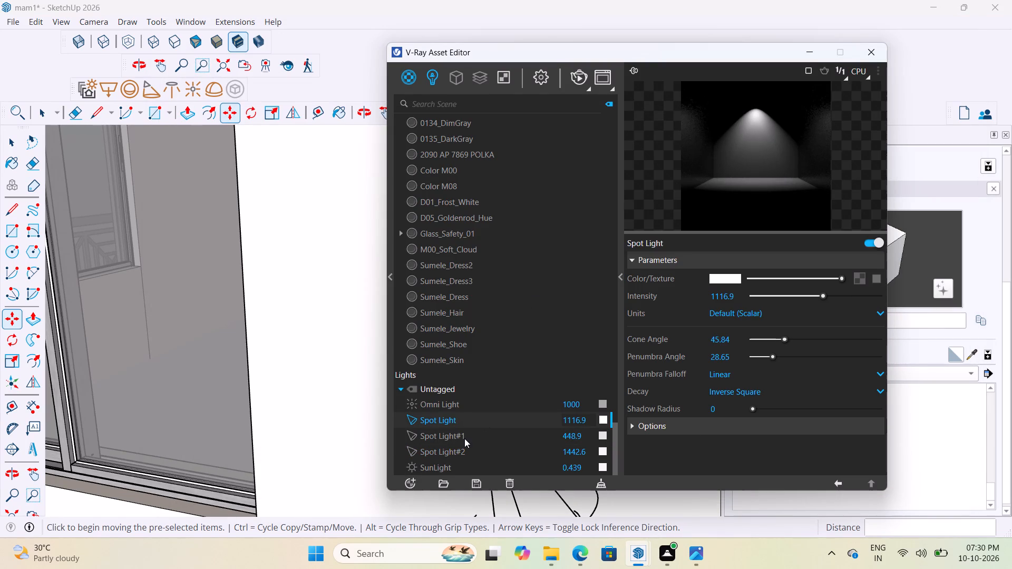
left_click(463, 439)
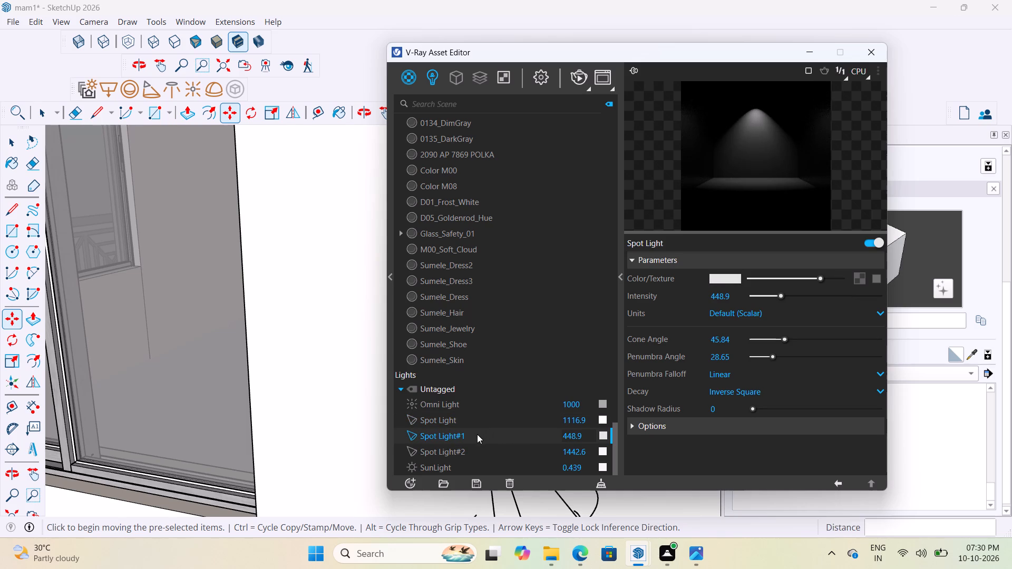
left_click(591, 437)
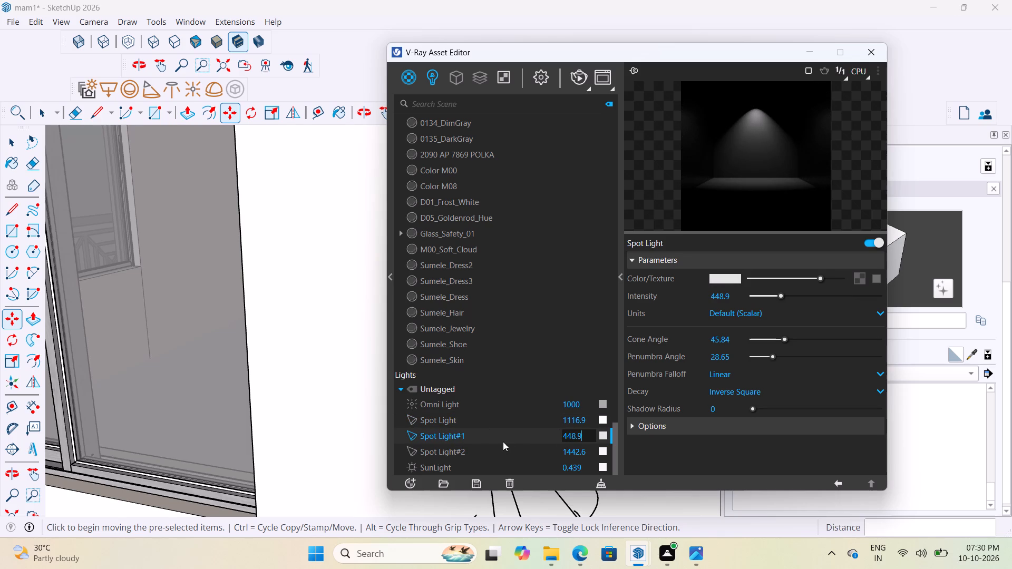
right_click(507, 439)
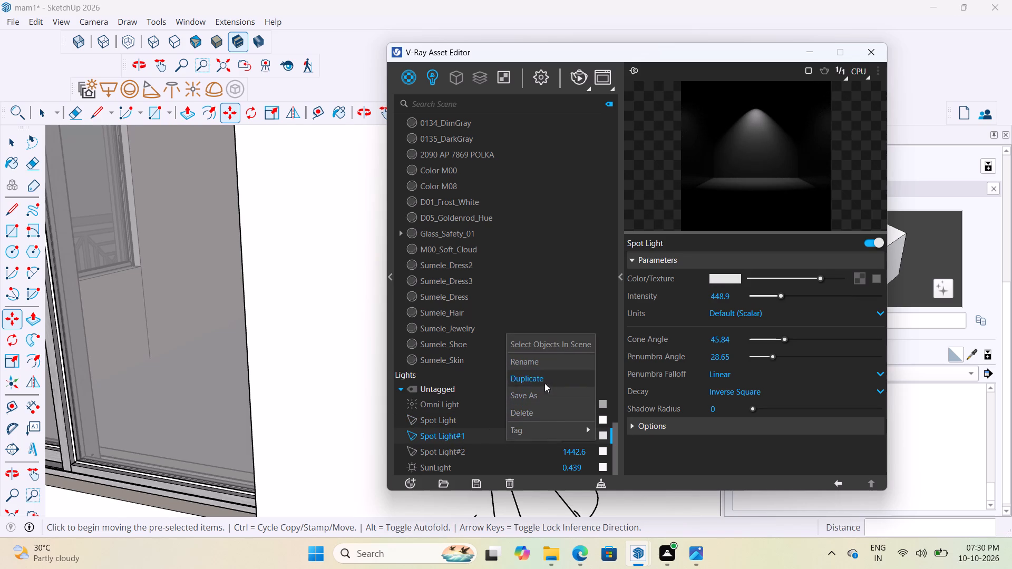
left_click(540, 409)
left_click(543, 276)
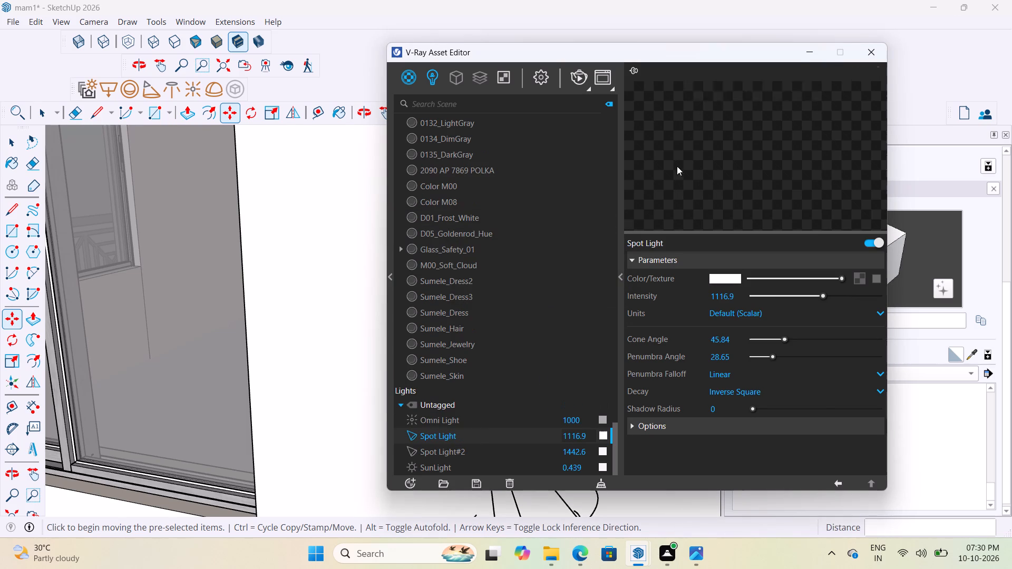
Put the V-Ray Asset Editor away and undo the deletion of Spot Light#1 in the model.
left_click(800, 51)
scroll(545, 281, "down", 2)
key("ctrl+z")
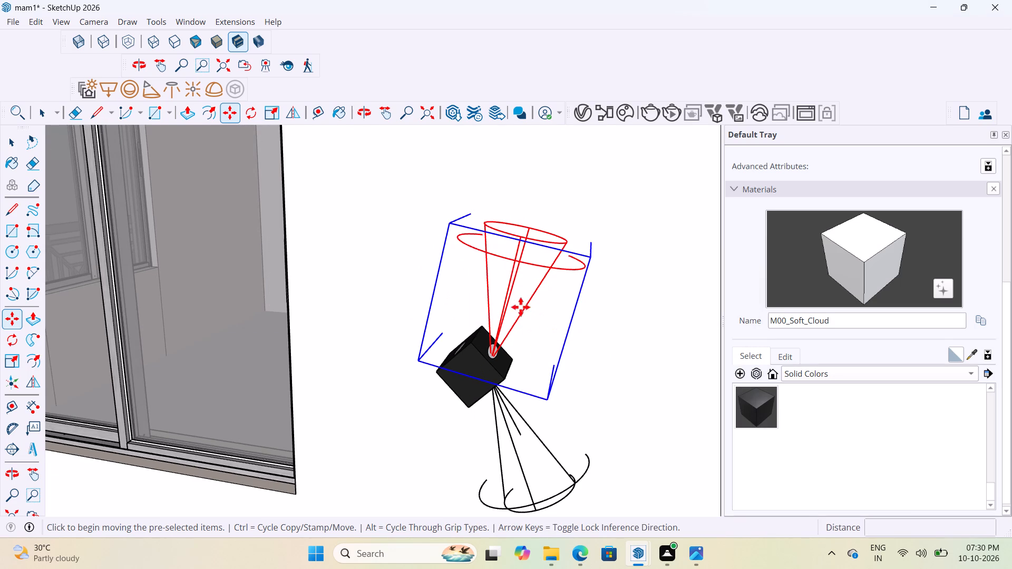
Delete the upward-facing spot light above the black cube lamp on the wall beside the sliding window.
key("space")
right_click(534, 279)
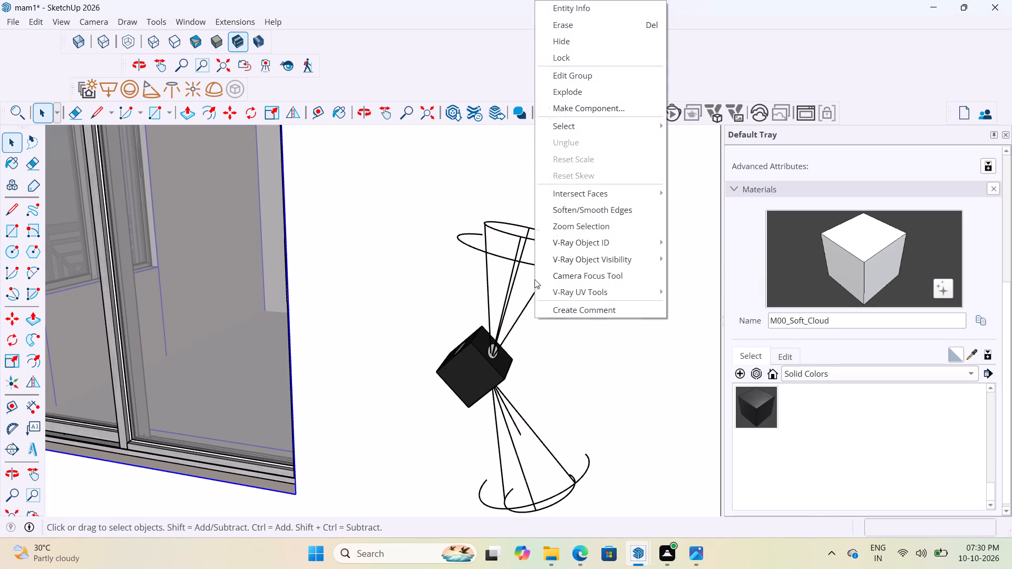
left_click(495, 335)
left_click(502, 336)
left_click(538, 244)
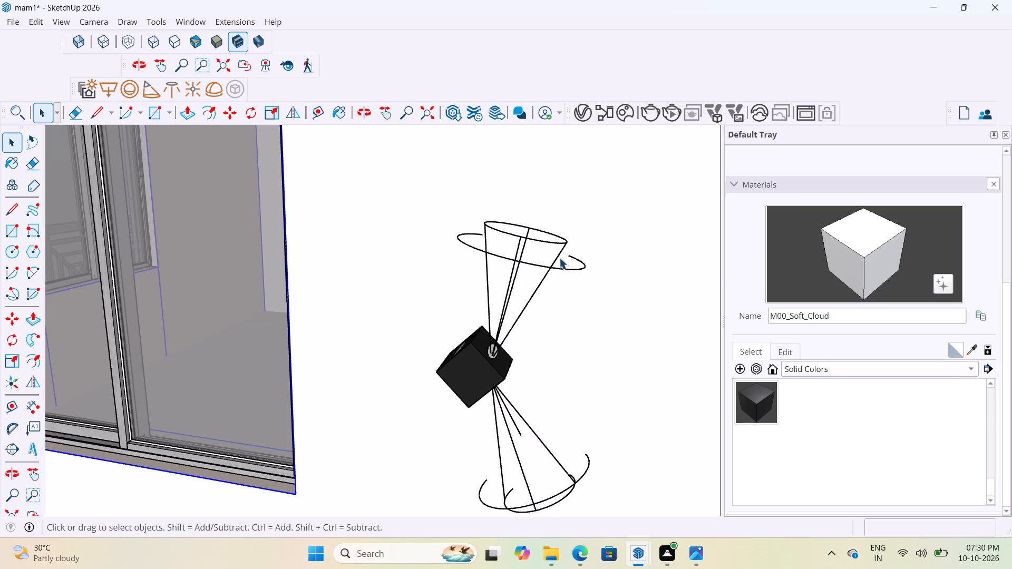
middle_click_drag(559, 257, 526, 287)
left_click(542, 265)
scroll(520, 297, "down", 6)
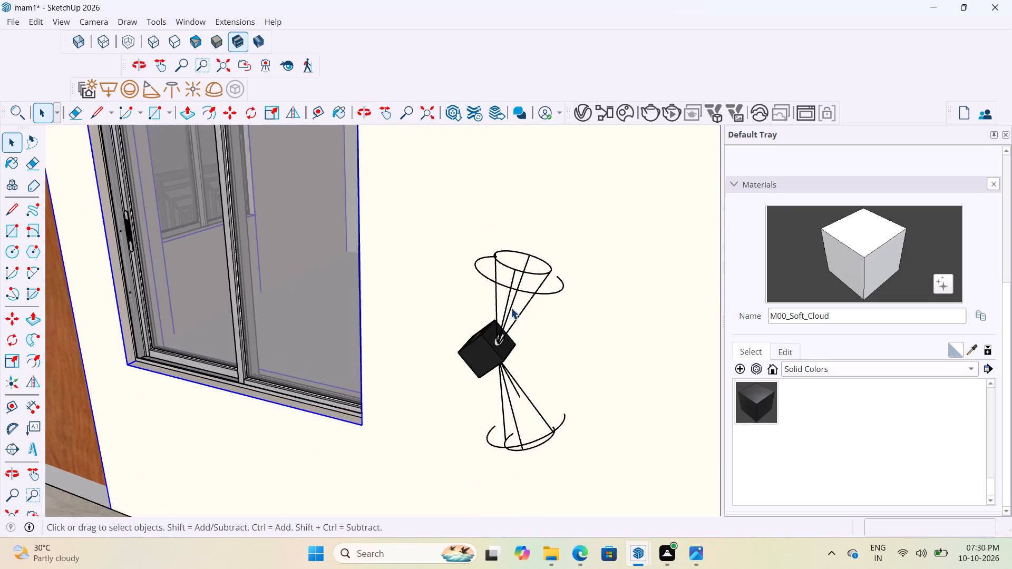
scroll(511, 308, "down", 14)
left_click(111, 329)
scroll(492, 358, "up", 4)
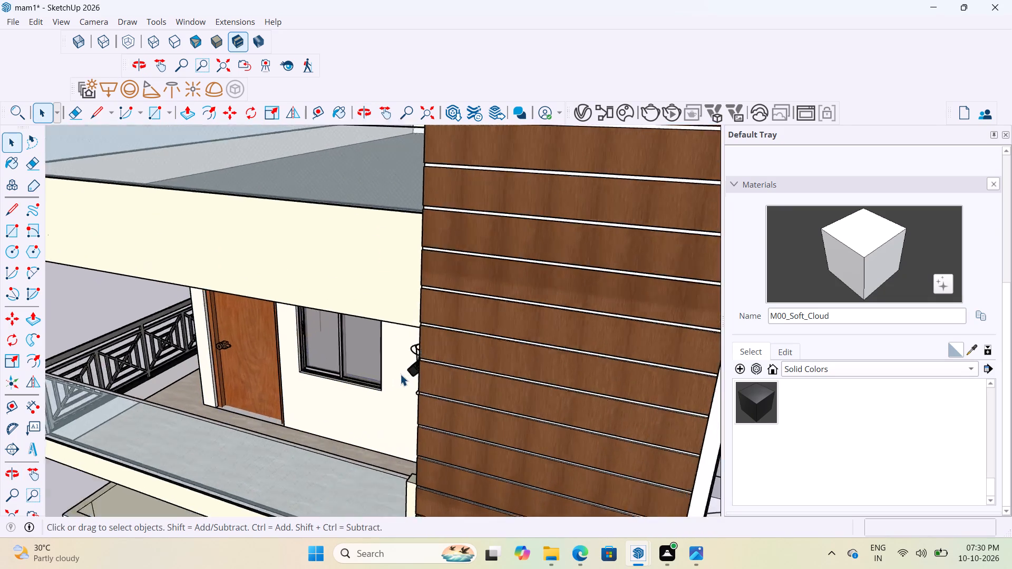
scroll(400, 374, "up", 2)
middle_click_drag(474, 364, 562, 362)
scroll(420, 359, "up", 7)
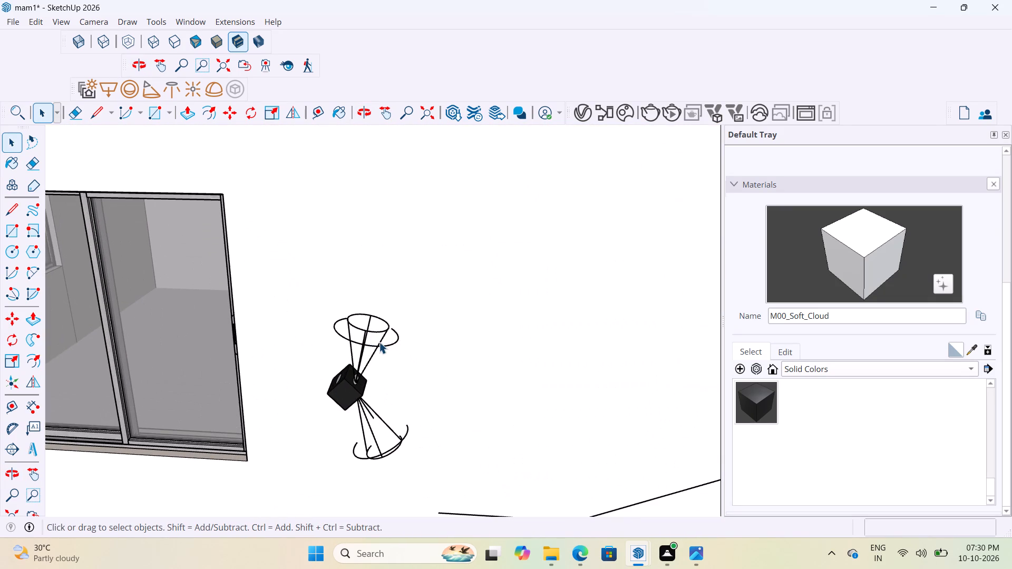
left_click(379, 342)
key("Delete")
scroll(379, 342, "down", 3)
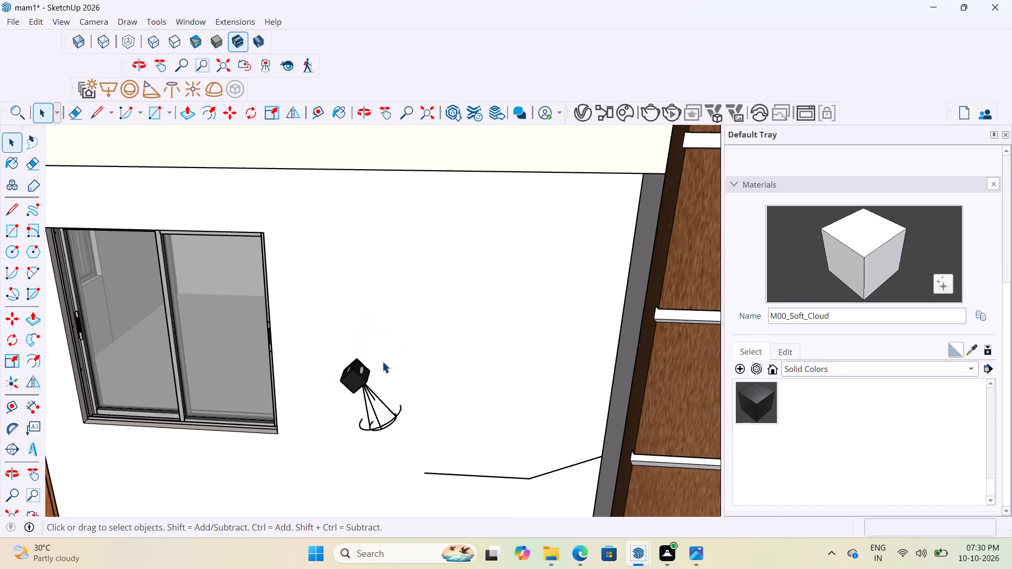
Reopen the V-Ray Asset Editor and permanently delete the Spot Light#1 asset.
left_click(586, 117)
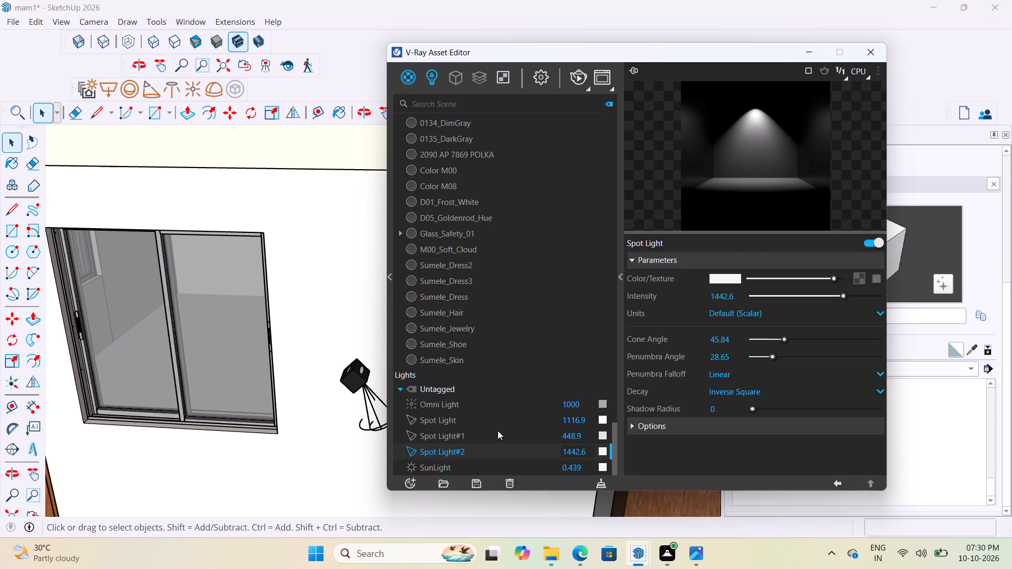
scroll(508, 435, "down", 1)
left_click(459, 418)
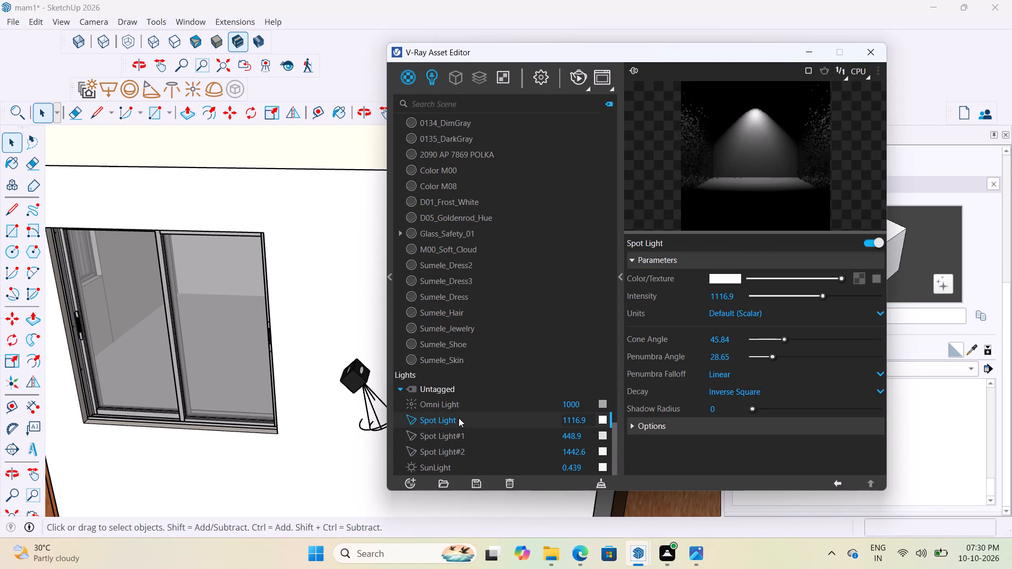
left_click(449, 437)
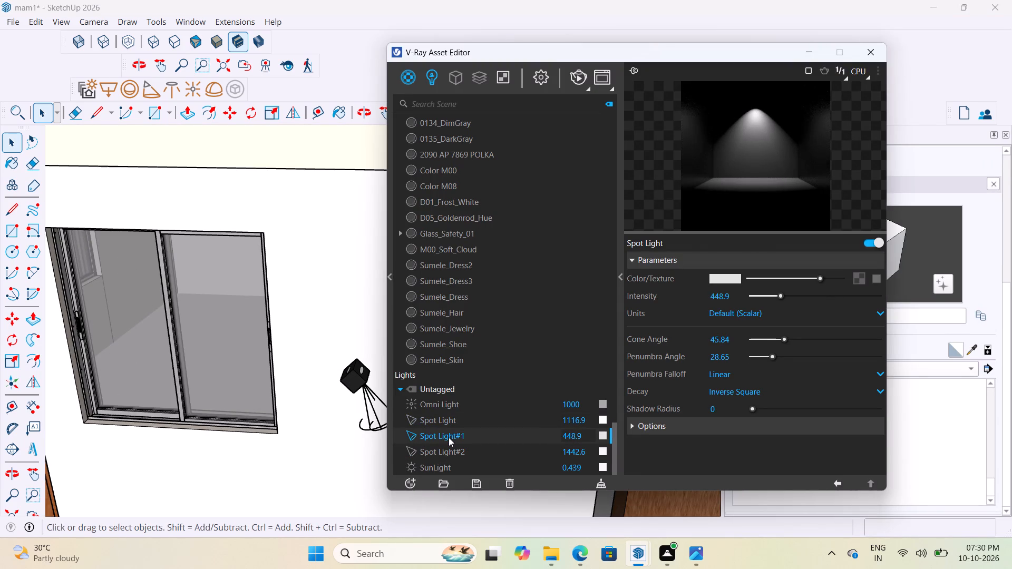
right_click(449, 437)
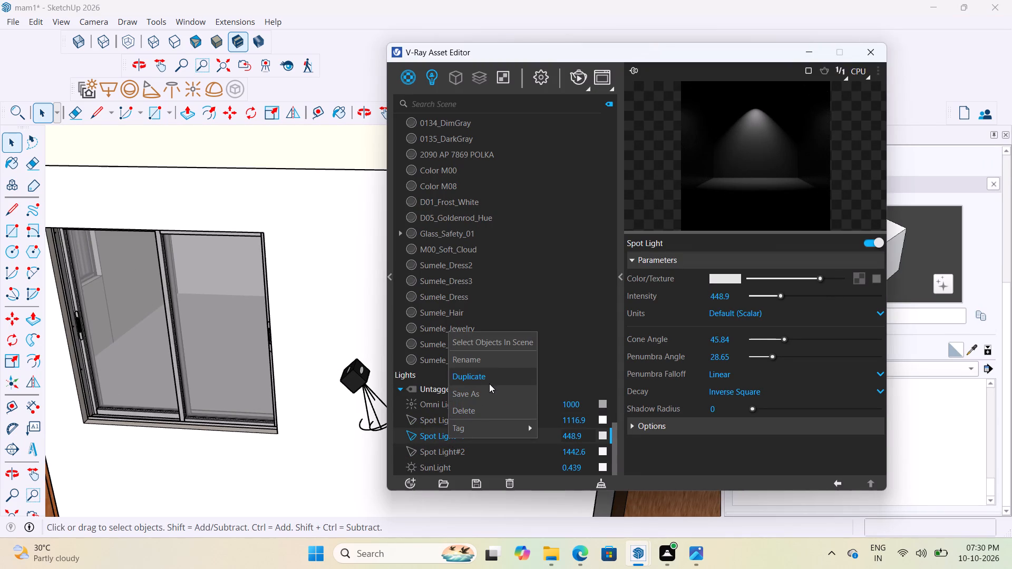
left_click(489, 407)
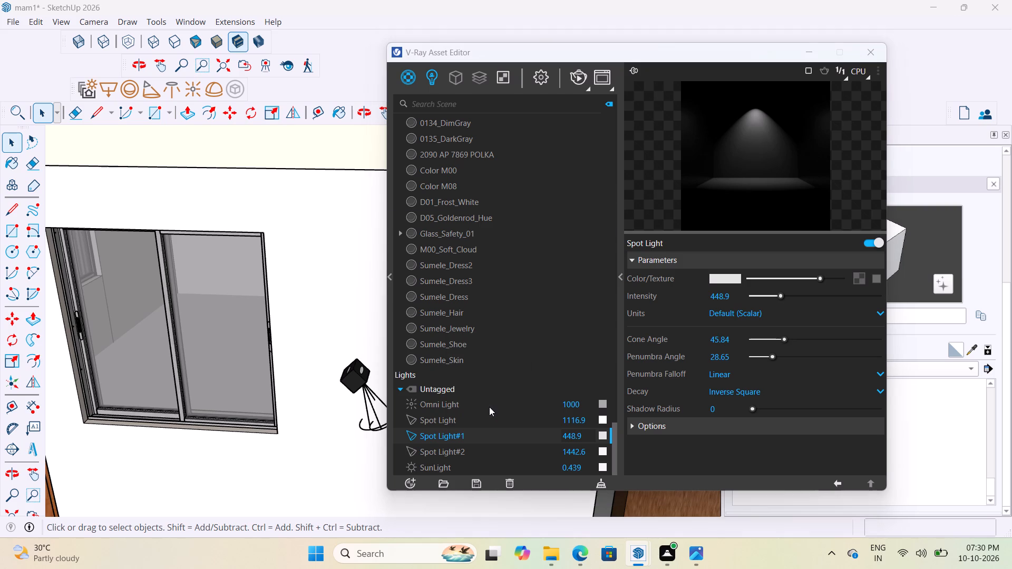
left_click(556, 272)
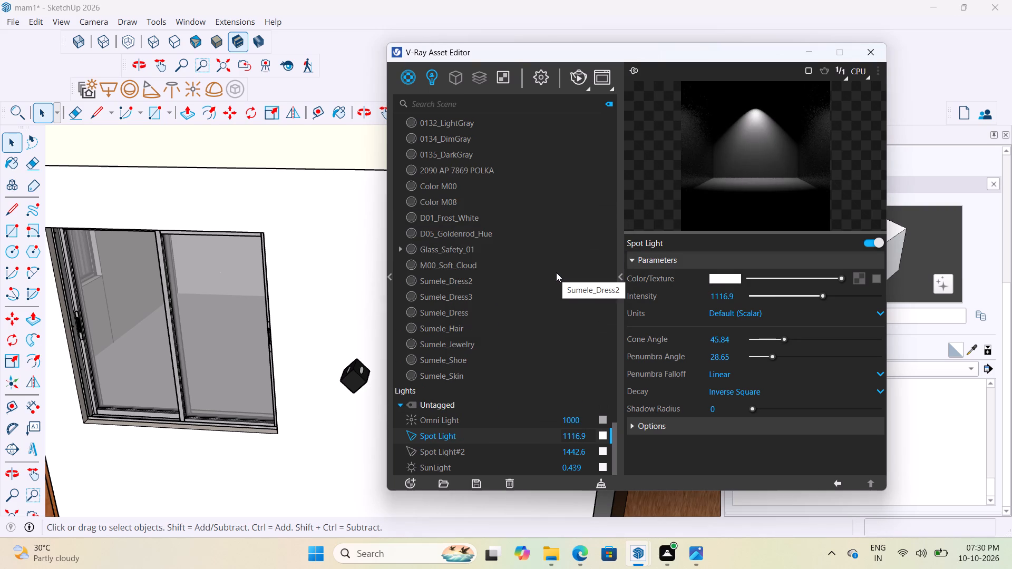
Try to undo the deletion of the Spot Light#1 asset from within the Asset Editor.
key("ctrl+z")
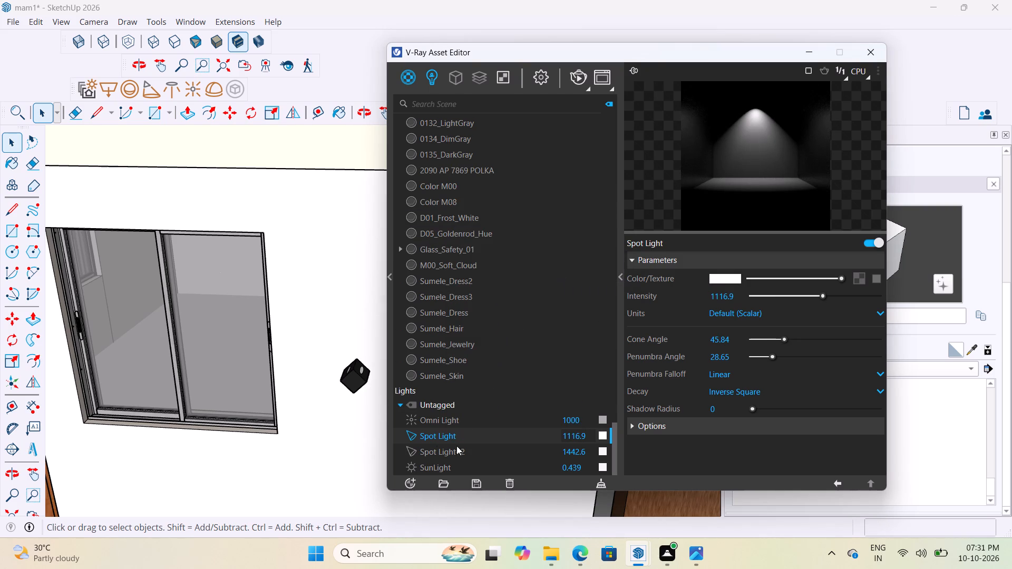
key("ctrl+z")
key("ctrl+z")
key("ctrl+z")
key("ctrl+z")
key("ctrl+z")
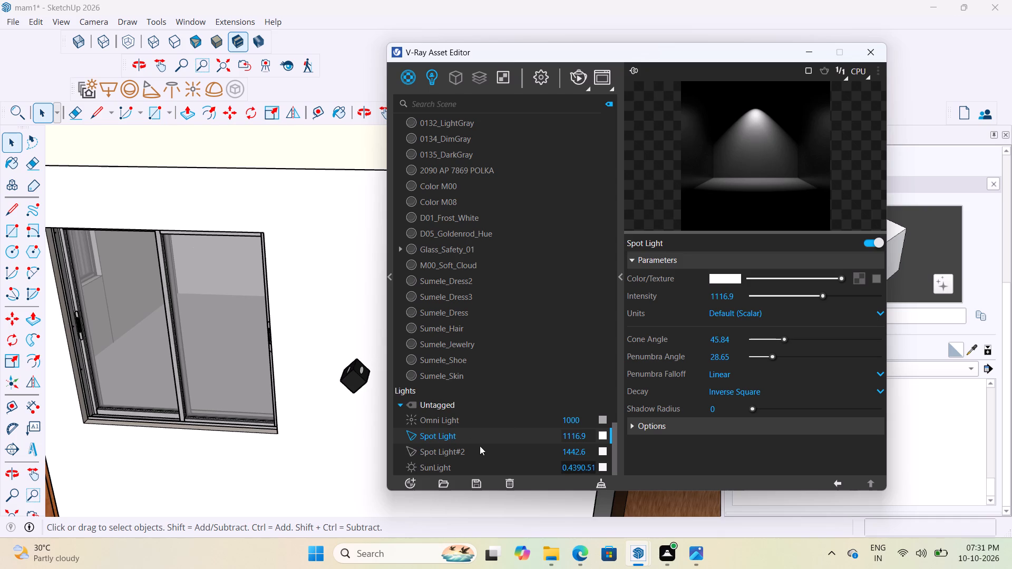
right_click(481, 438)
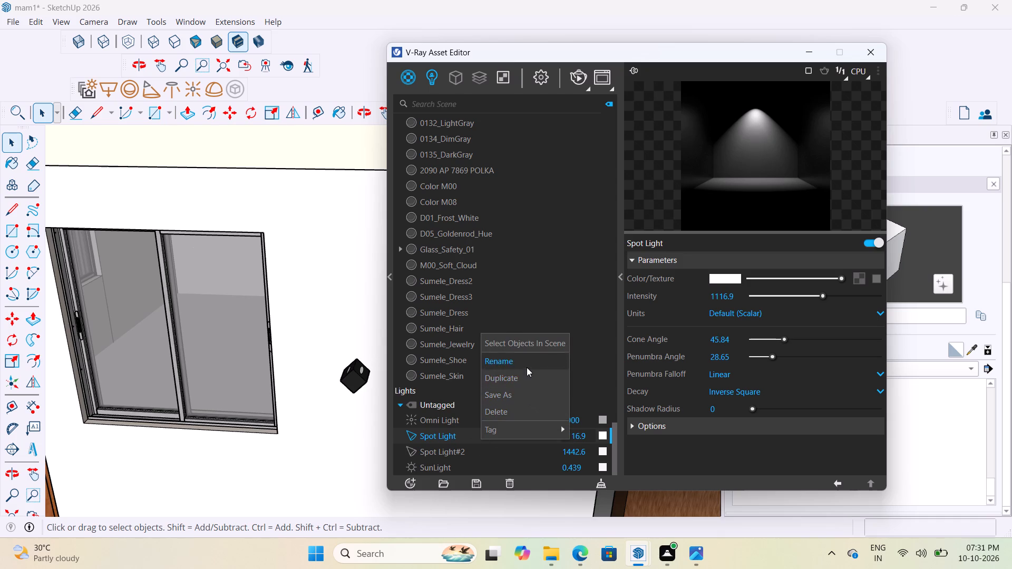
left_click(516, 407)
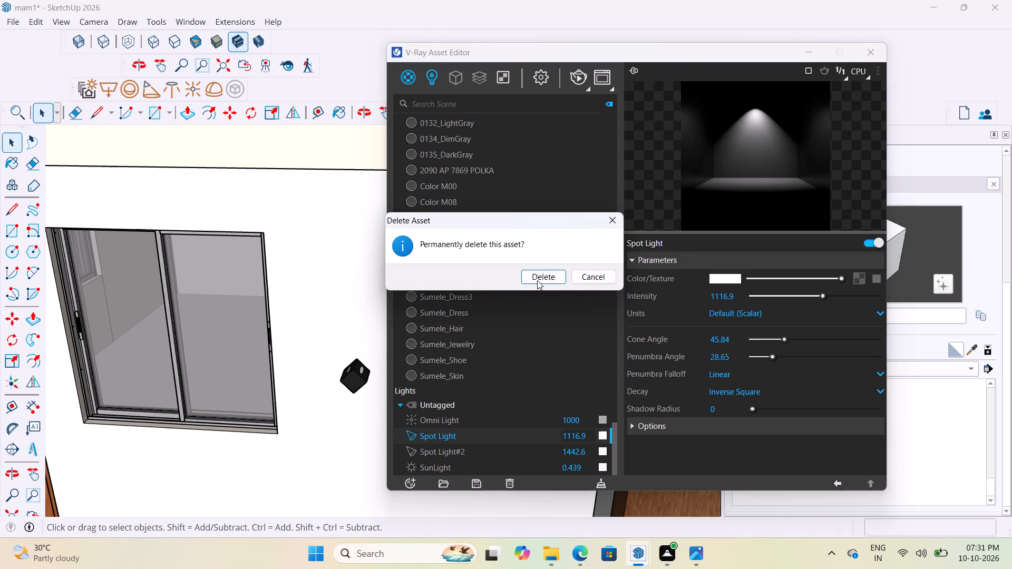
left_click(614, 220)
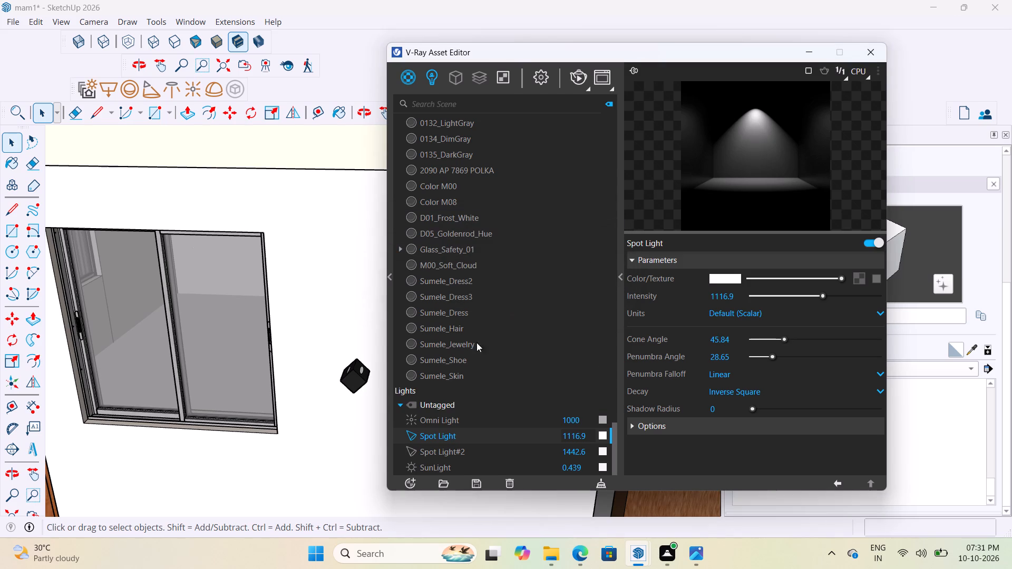
Permanently delete the Spot Light asset from the scene's lights.
right_click(471, 438)
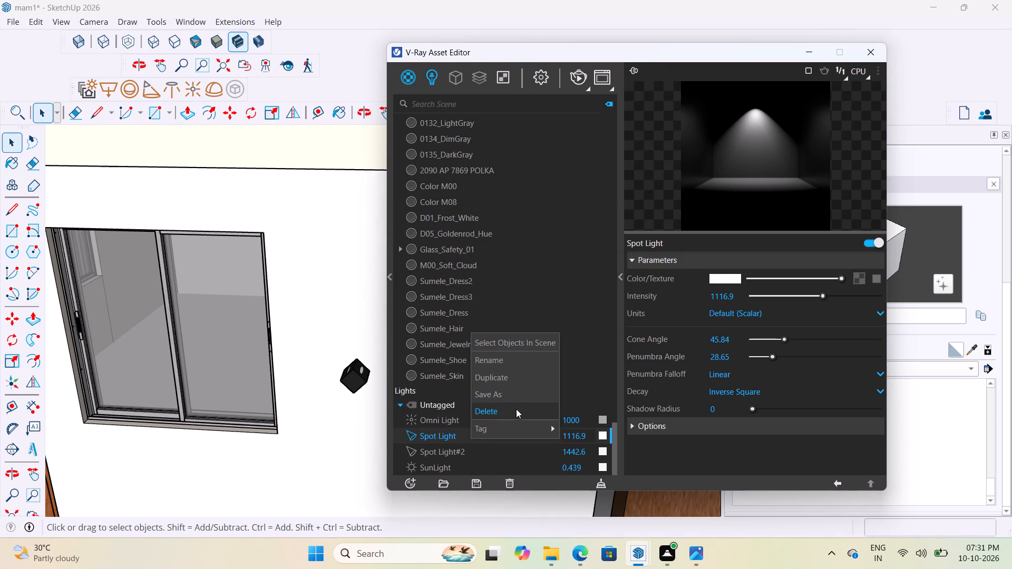
left_click(516, 409)
left_click(551, 276)
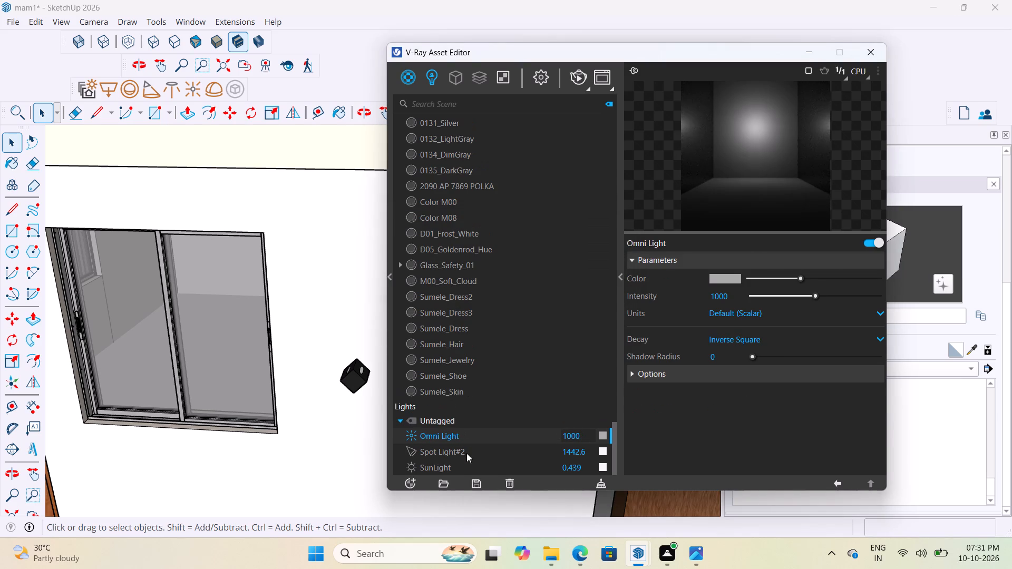
Permanently delete the Spot Light#2 asset from the scene's lights and close the V-Ray Asset Editor.
left_click(462, 455)
right_click(462, 455)
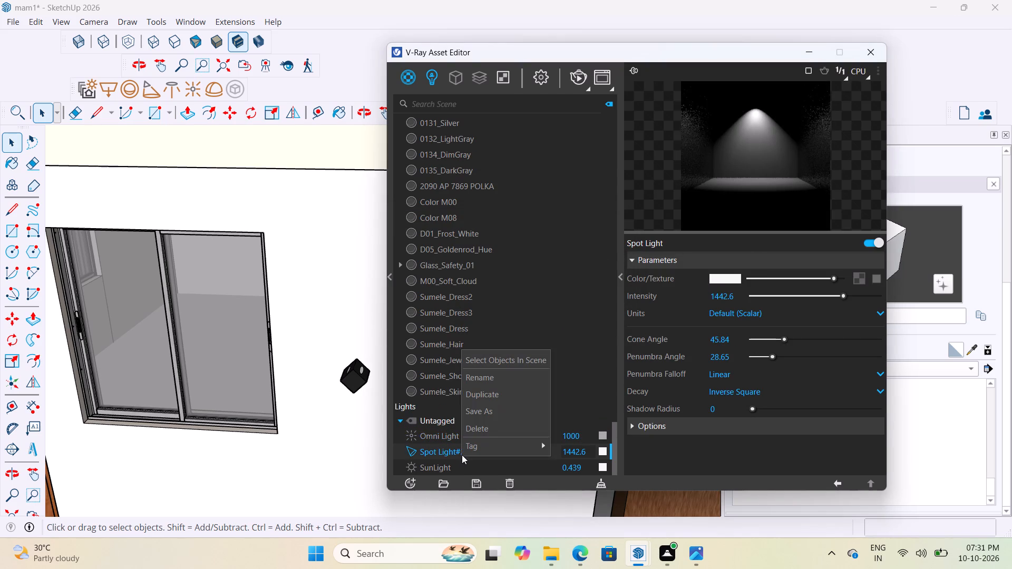
left_click(483, 424)
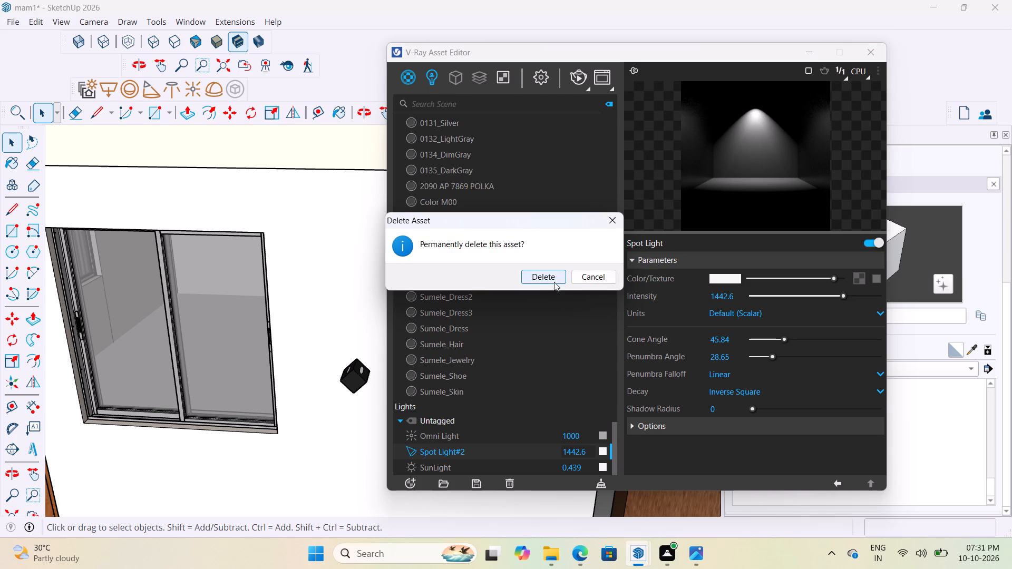
left_click(554, 282)
scroll(732, 193, "down", 1)
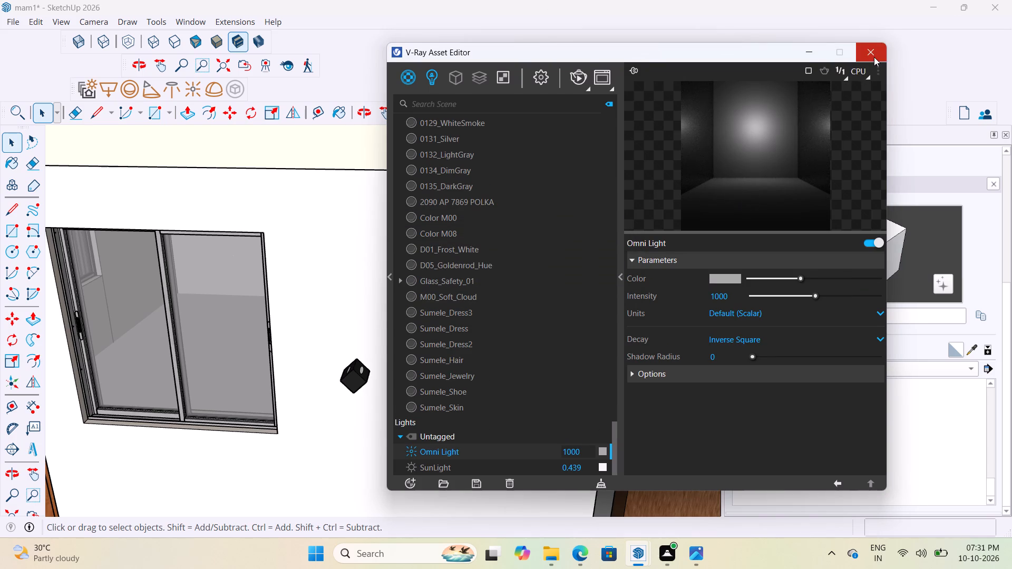
left_click(874, 57)
Reopen the V-Ray Asset Editor and limit the asset list to lights only.
scroll(593, 188, "down", 20)
scroll(593, 188, "down", 5)
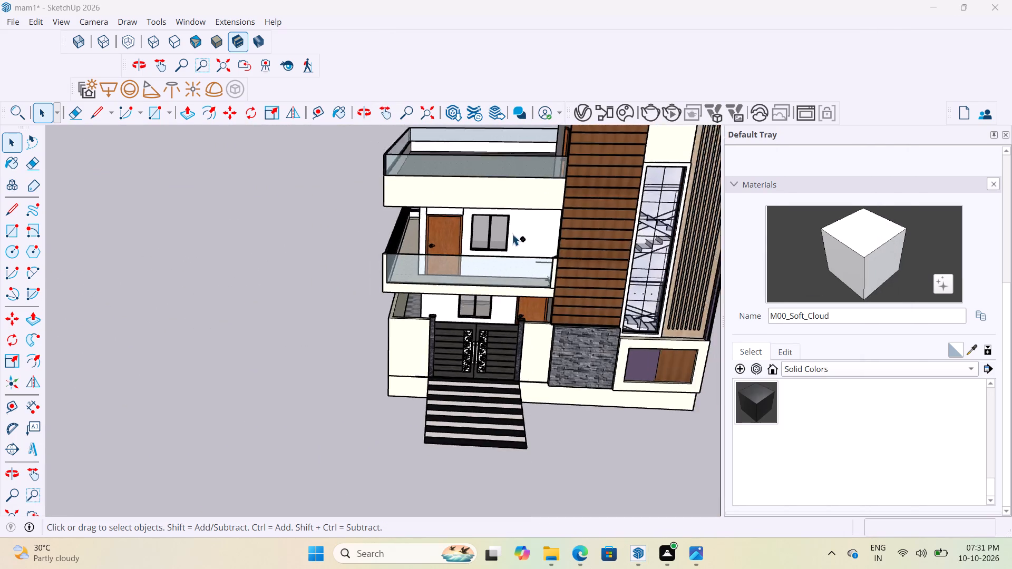
scroll(512, 234, "down", 1)
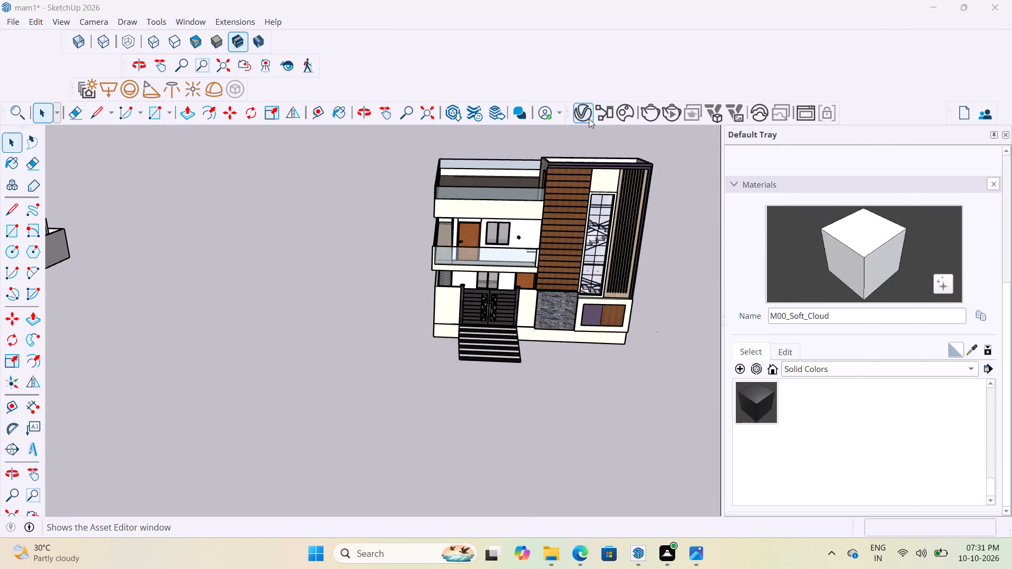
left_click(589, 119)
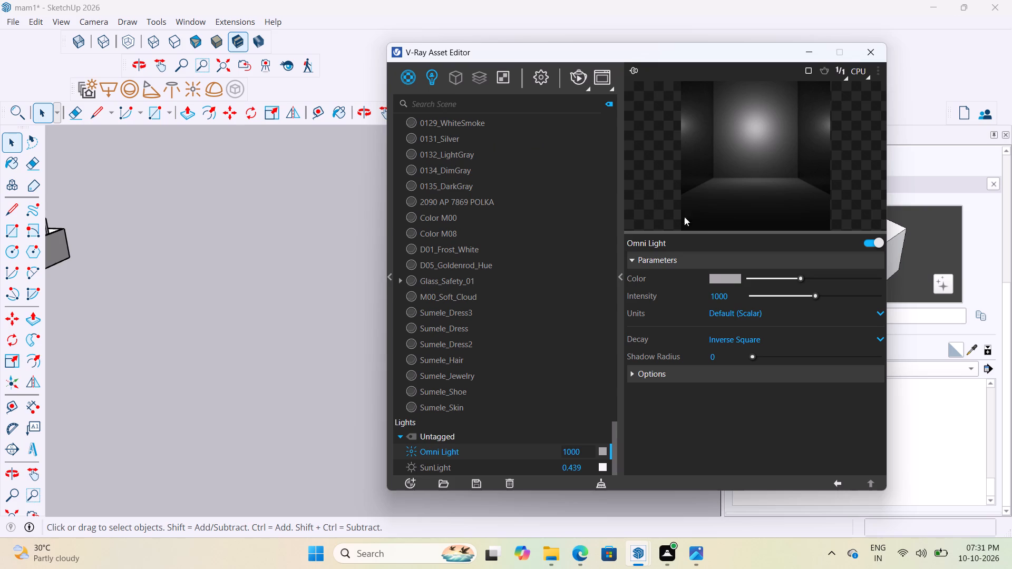
left_click(429, 78)
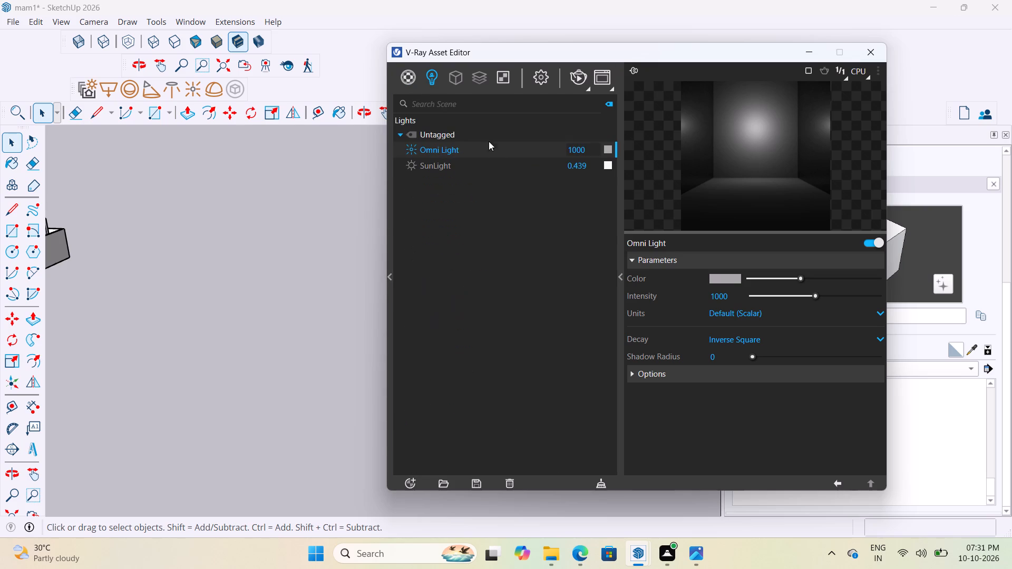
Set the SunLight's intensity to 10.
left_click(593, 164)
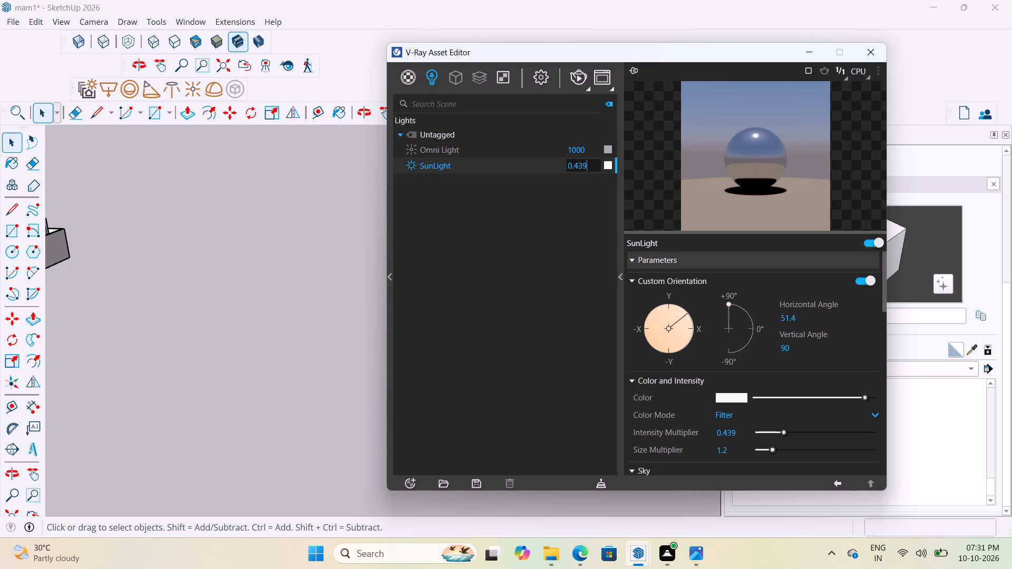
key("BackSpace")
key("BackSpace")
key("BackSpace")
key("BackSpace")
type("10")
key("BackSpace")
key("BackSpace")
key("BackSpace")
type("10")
Enable Clouds in the SunLight's parameters.
scroll(740, 318, "down", 7)
scroll(741, 326, "up", 2)
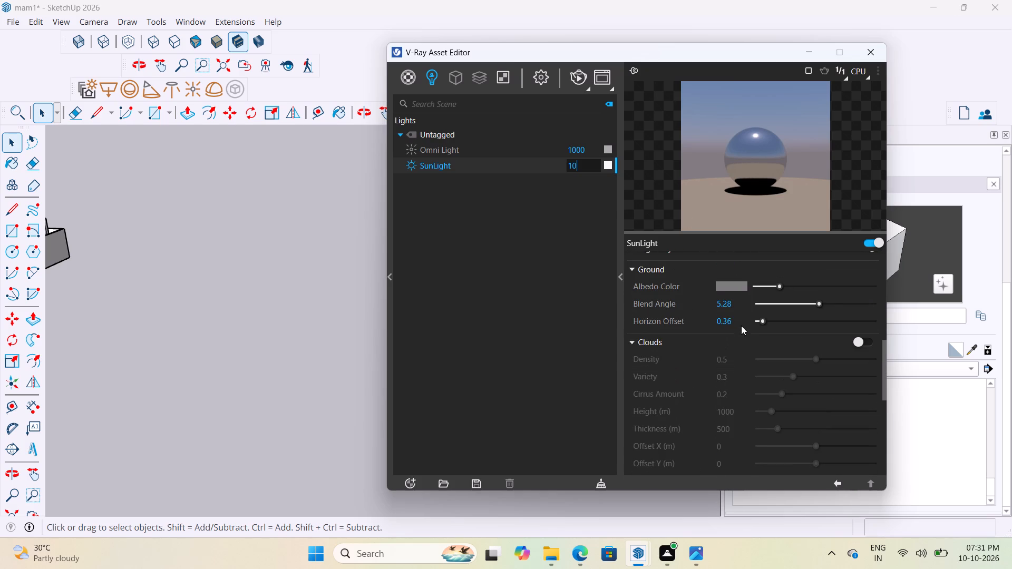
left_click(868, 342)
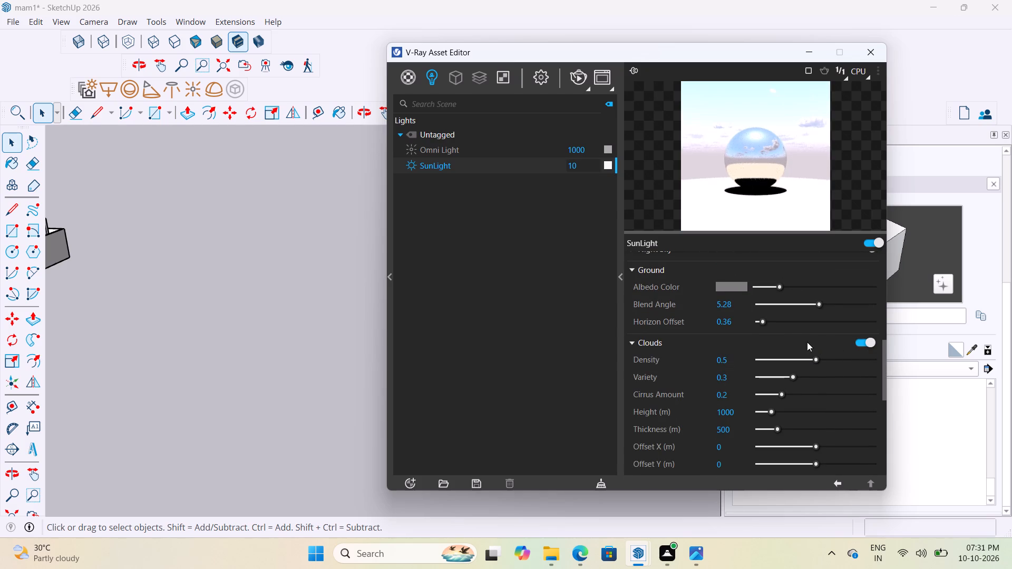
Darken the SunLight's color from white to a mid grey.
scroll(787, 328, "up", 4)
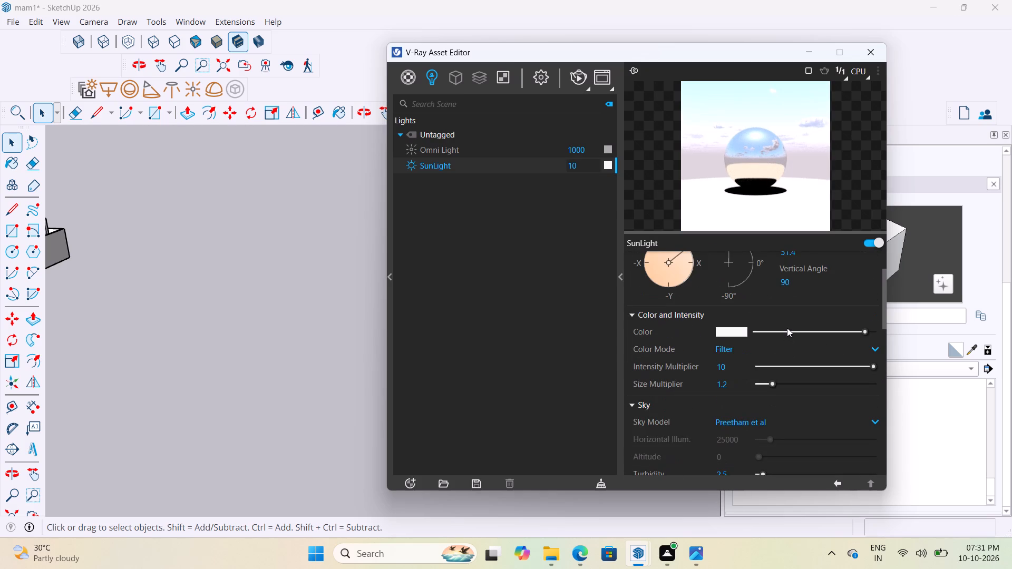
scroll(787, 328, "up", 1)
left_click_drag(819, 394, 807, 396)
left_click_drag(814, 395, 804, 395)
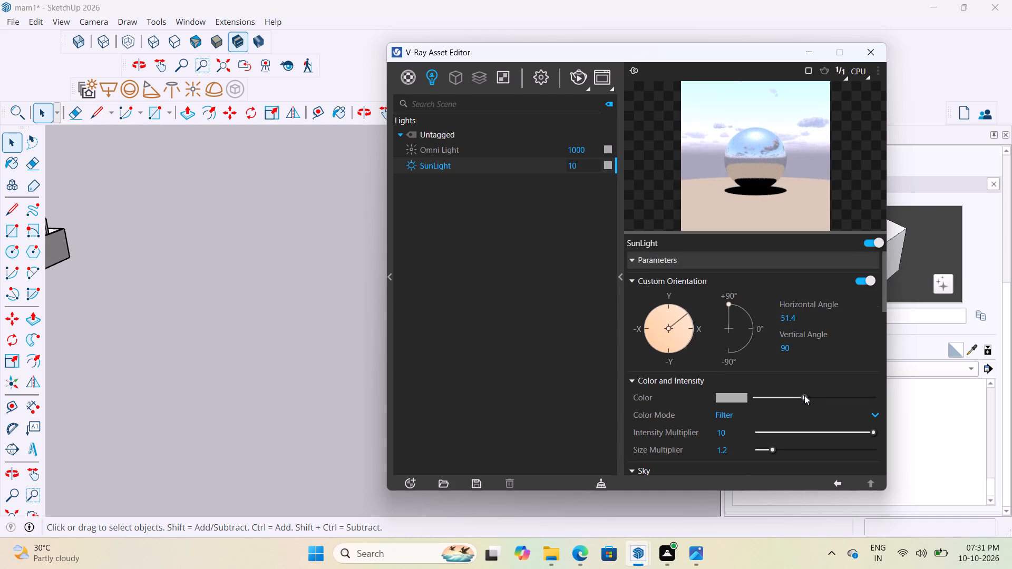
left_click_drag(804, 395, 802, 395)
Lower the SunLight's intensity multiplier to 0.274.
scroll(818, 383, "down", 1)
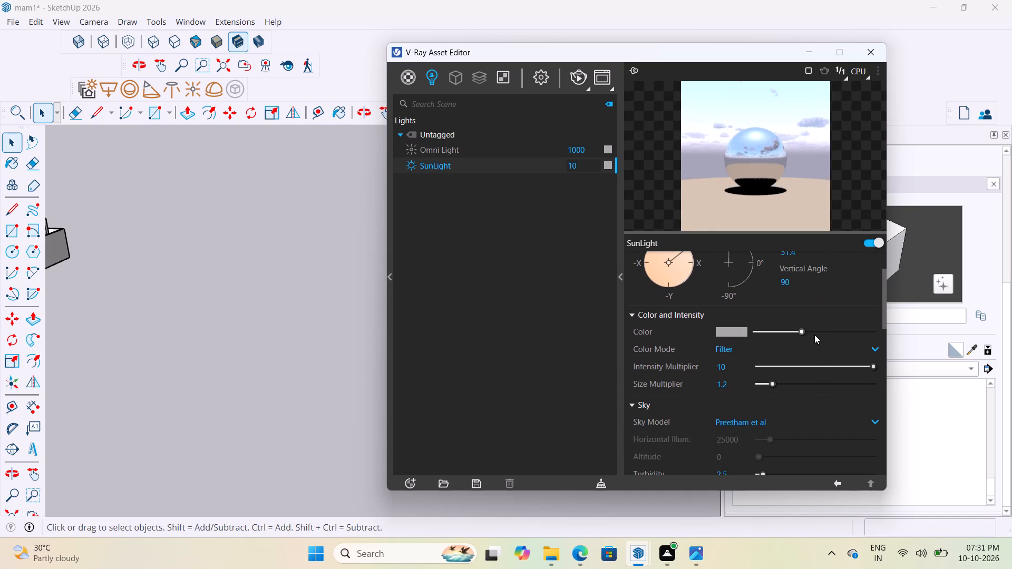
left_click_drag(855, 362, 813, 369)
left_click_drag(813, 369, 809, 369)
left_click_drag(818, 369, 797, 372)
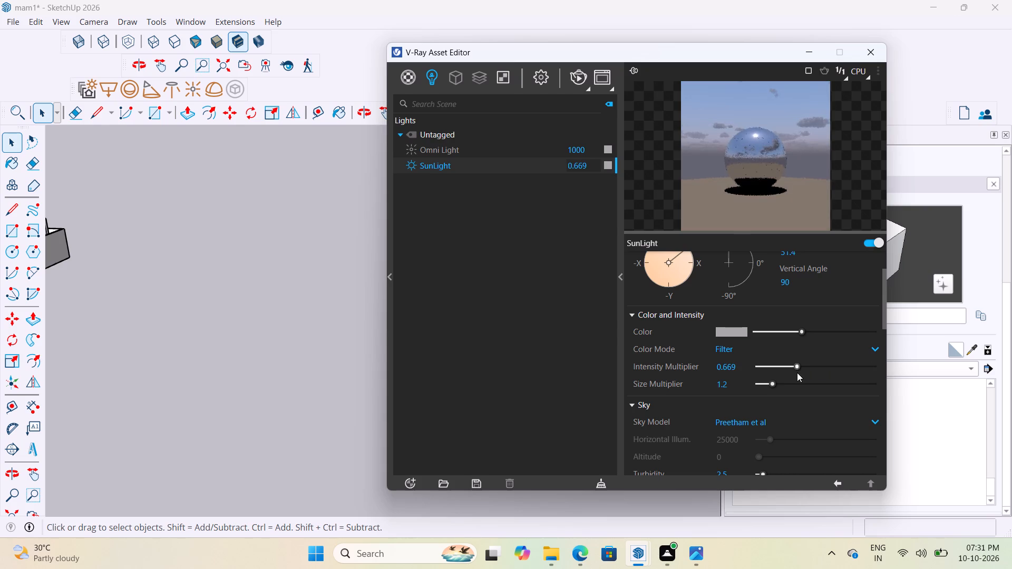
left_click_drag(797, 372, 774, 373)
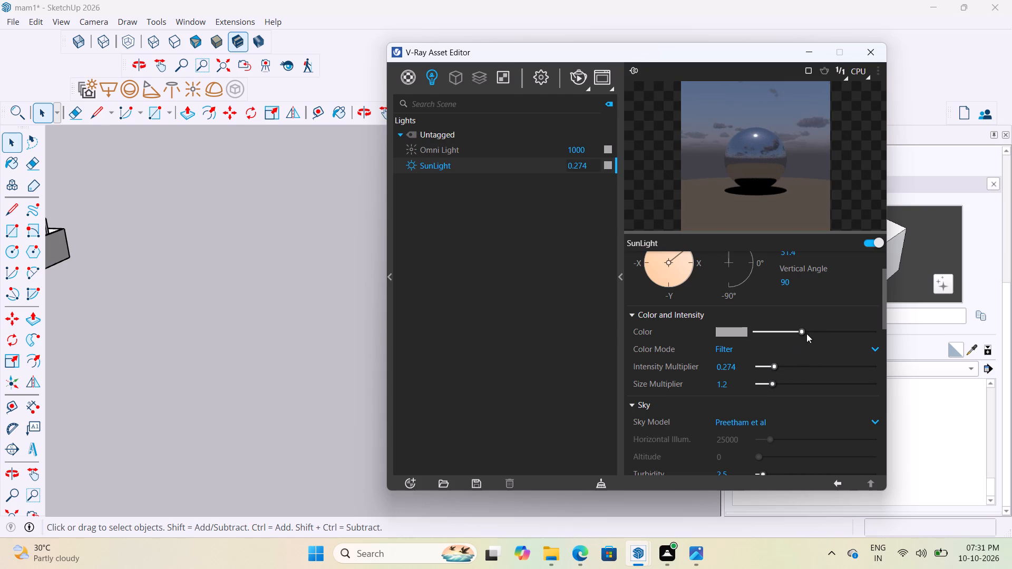
Brighten the SunLight's color to full white and set its intensity multiplier to 0.724.
left_click_drag(805, 332, 878, 341)
left_click_drag(774, 364, 794, 366)
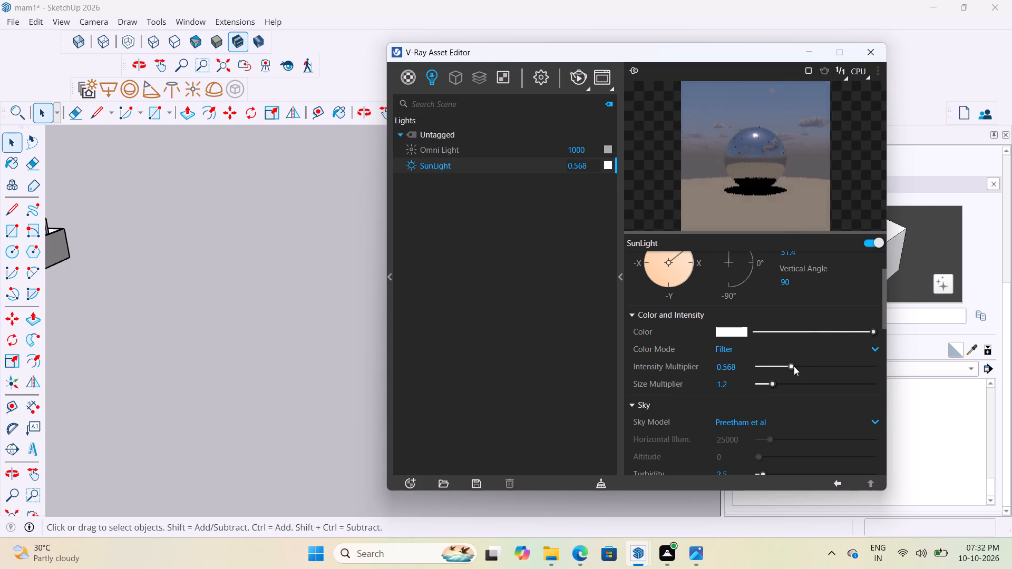
left_click_drag(794, 366, 800, 368)
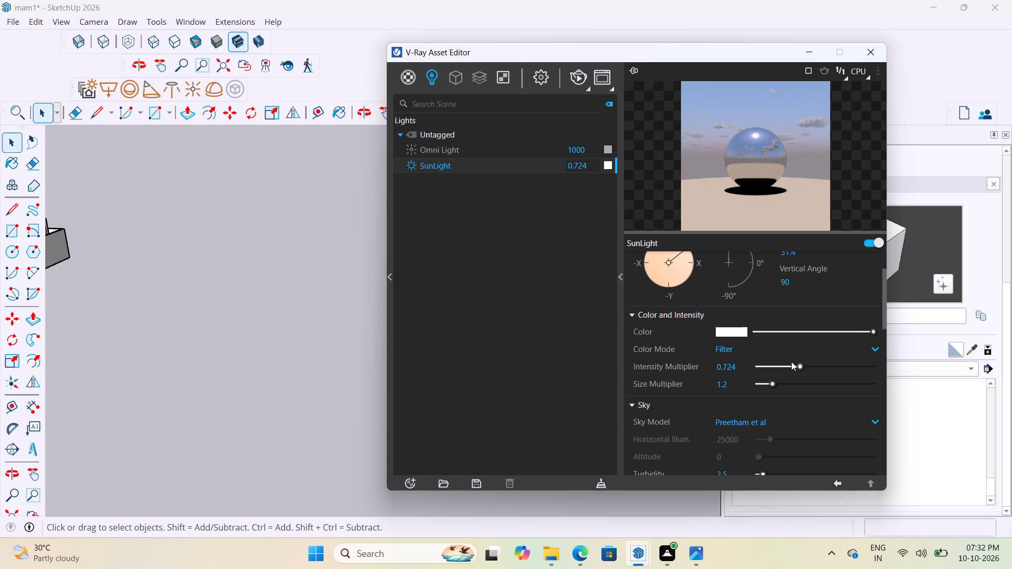
Look over the SunLight's remaining cloud settings and the previous render in the V-Ray Frame Buffer.
scroll(791, 361, "down", 1)
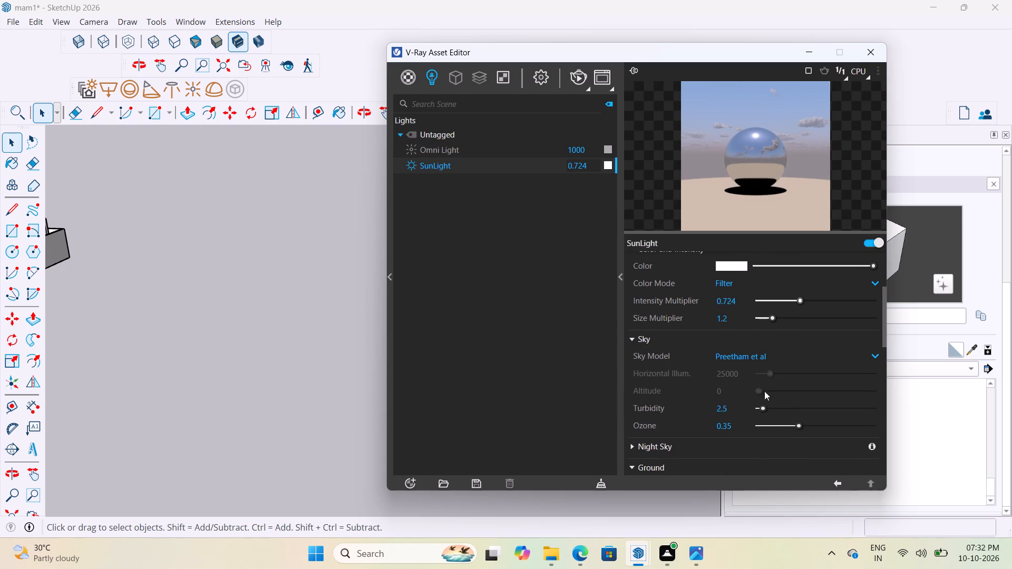
scroll(779, 373, "down", 6)
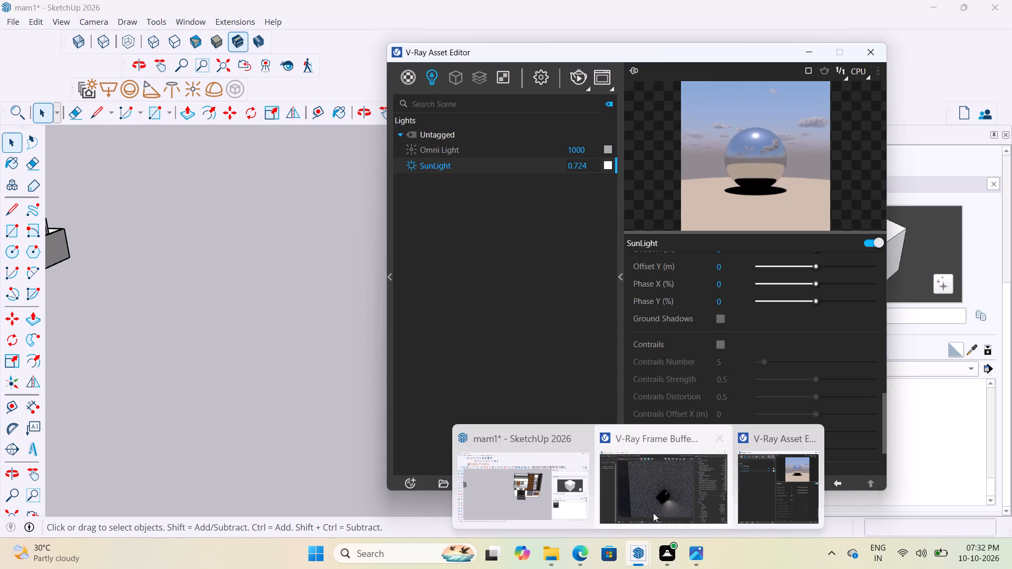
left_click(653, 504)
scroll(663, 201, "down", 3)
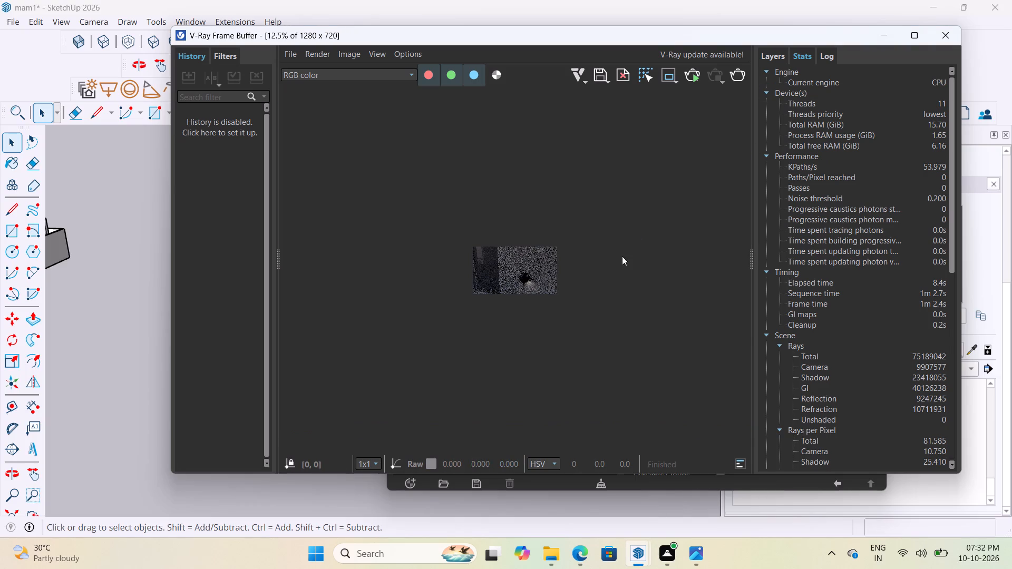
left_click(894, 30)
scroll(569, 235, "down", 8)
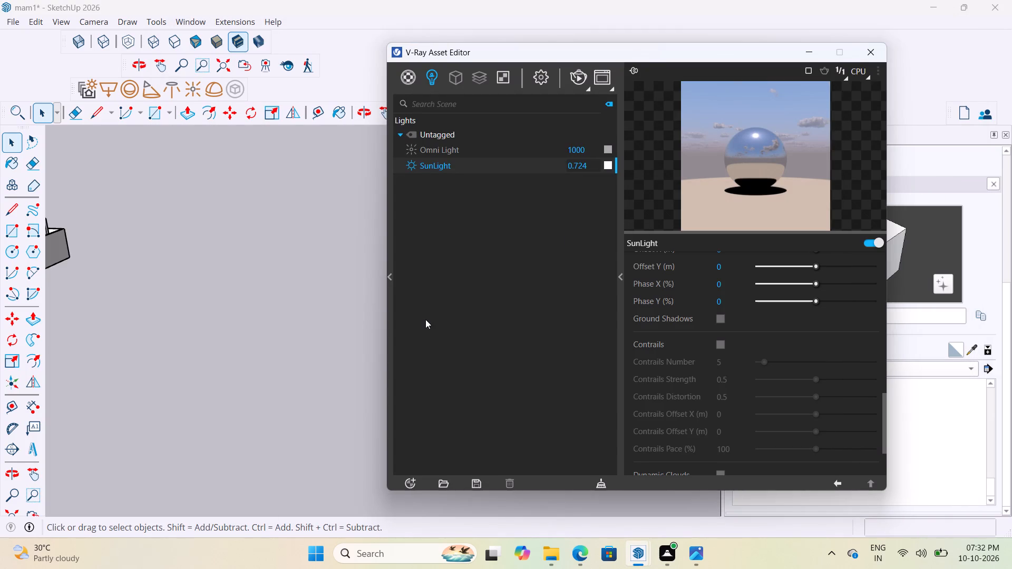
Orbit to an angled view of the whole house and start a V-Ray render of it from the Frame Buffer.
left_click(812, 58)
scroll(479, 289, "down", 4)
scroll(586, 253, "up", 3)
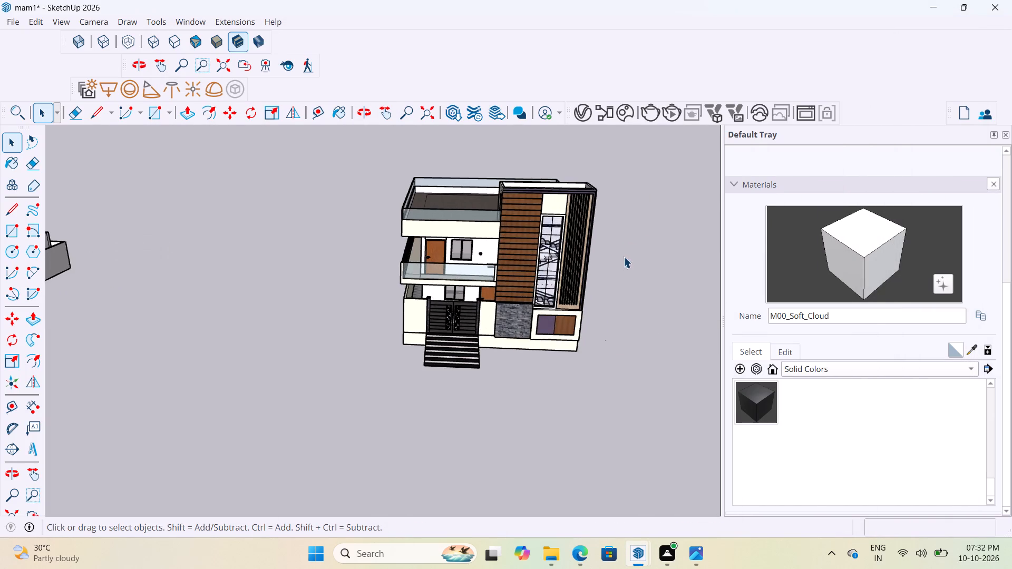
middle_click_drag(595, 258, 524, 268)
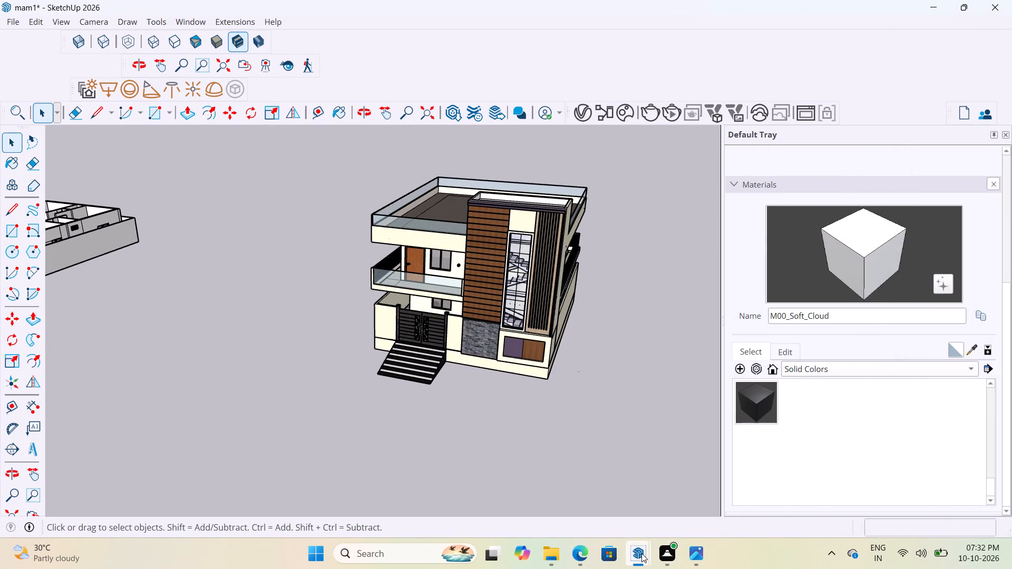
left_click(672, 515)
scroll(562, 280, "up", 2)
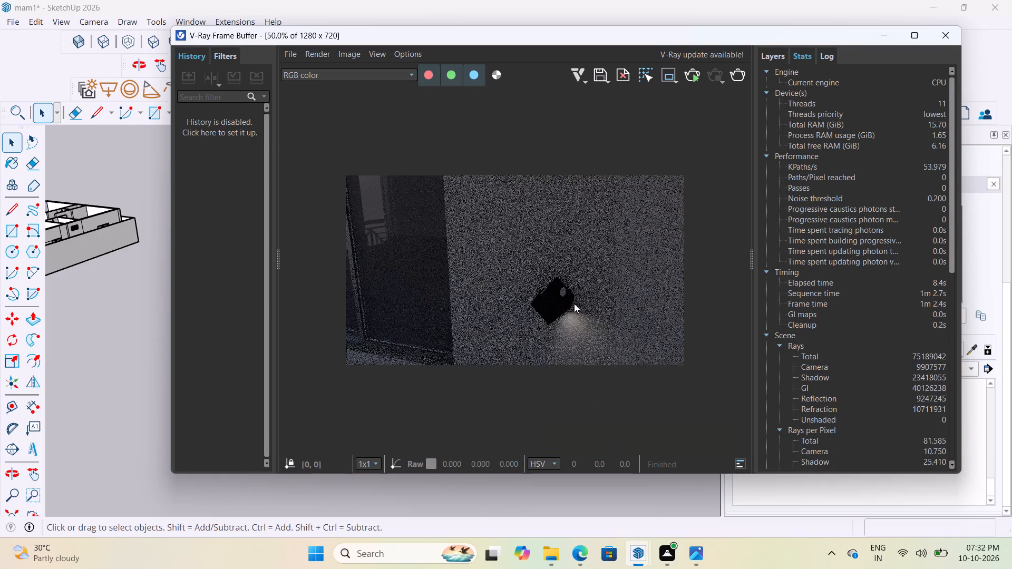
scroll(577, 313, "down", 3)
left_click(694, 79)
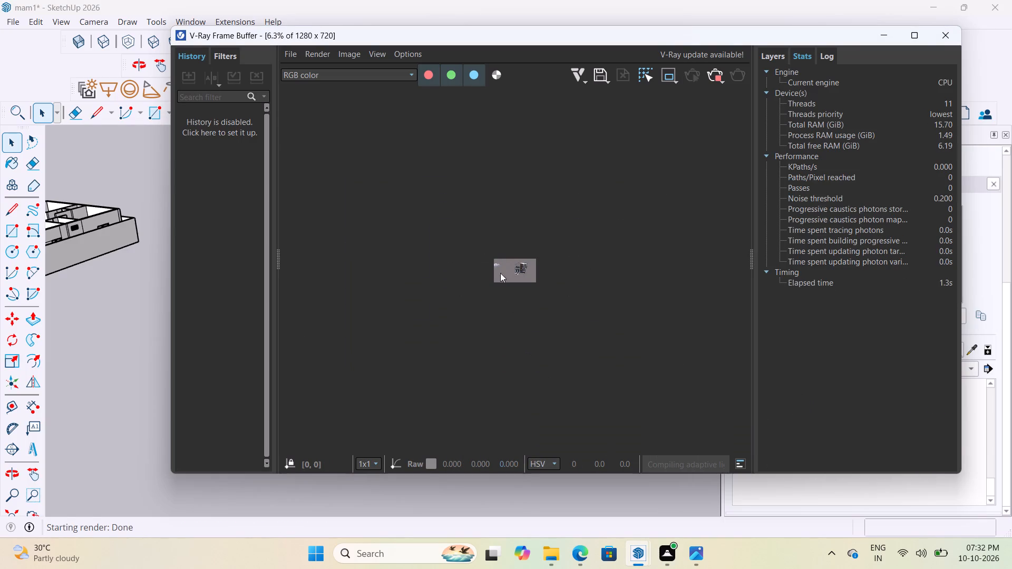
Examine the new render up close, checking the lighting on the house's roof, wood-clad tower, balcony wall and entrance steps.
scroll(540, 274, "up", 4)
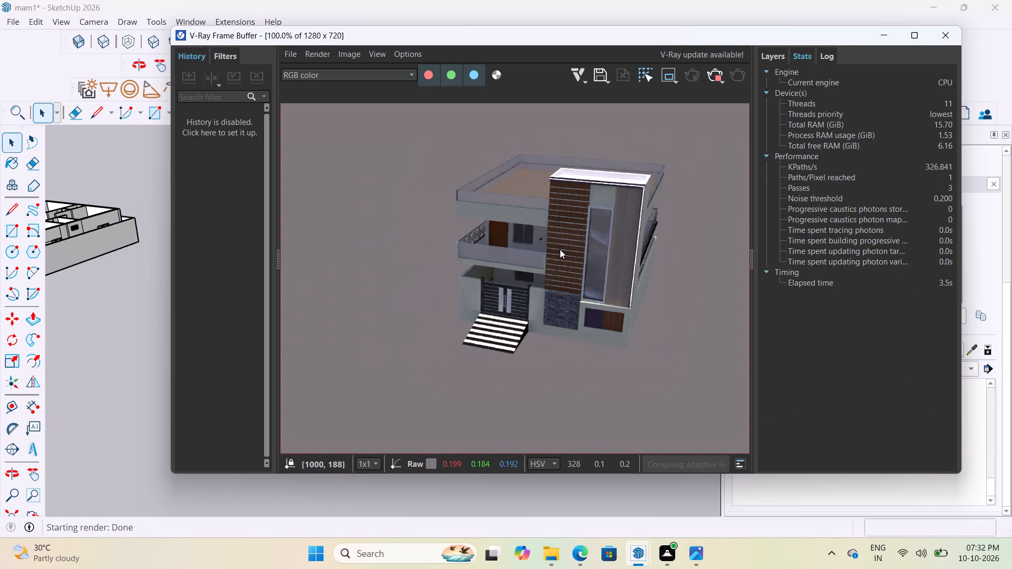
scroll(709, 182, "up", 1)
middle_click_drag(631, 188, 646, 187)
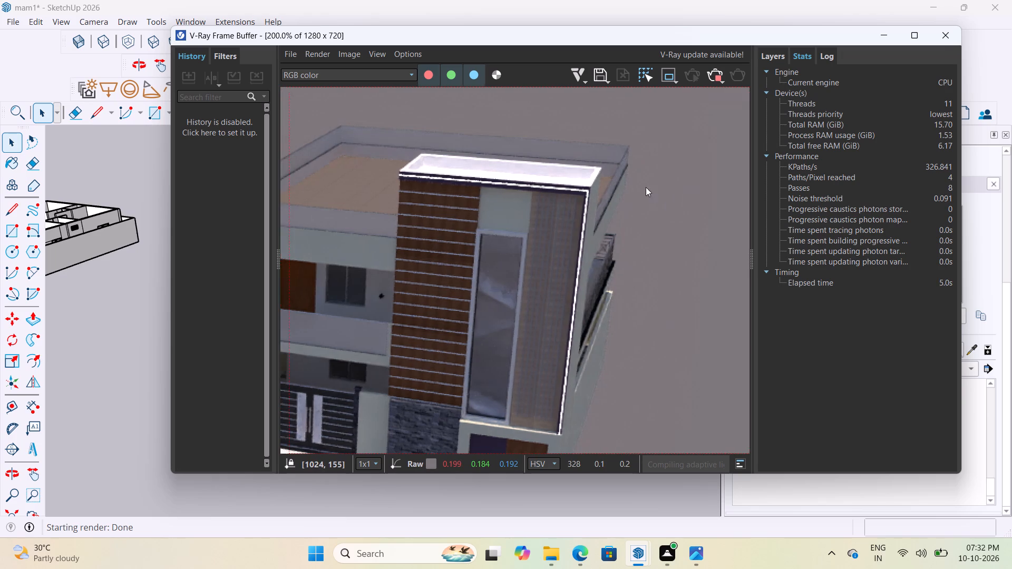
middle_click_drag(646, 187, 699, 173)
scroll(535, 249, "down", 3)
scroll(530, 262, "up", 3)
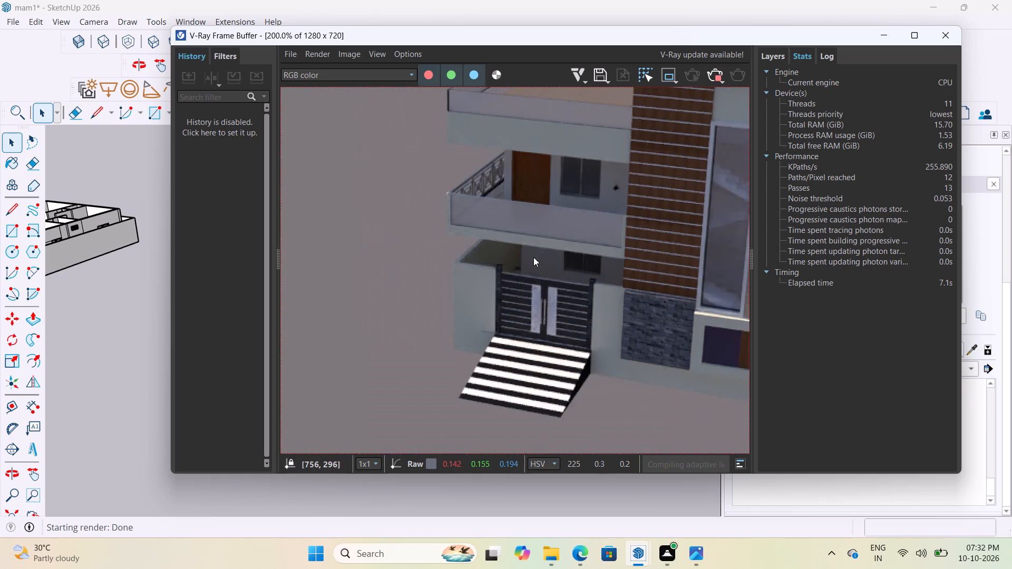
scroll(484, 279, "down", 2)
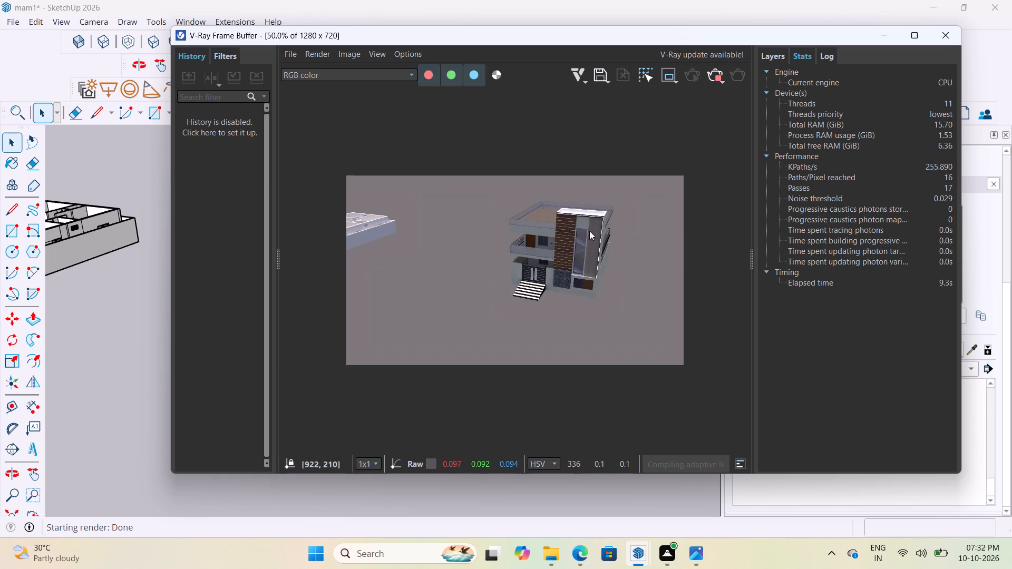
scroll(589, 231, "up", 2)
middle_click_drag(589, 231, 666, 232)
scroll(540, 295, "down", 2)
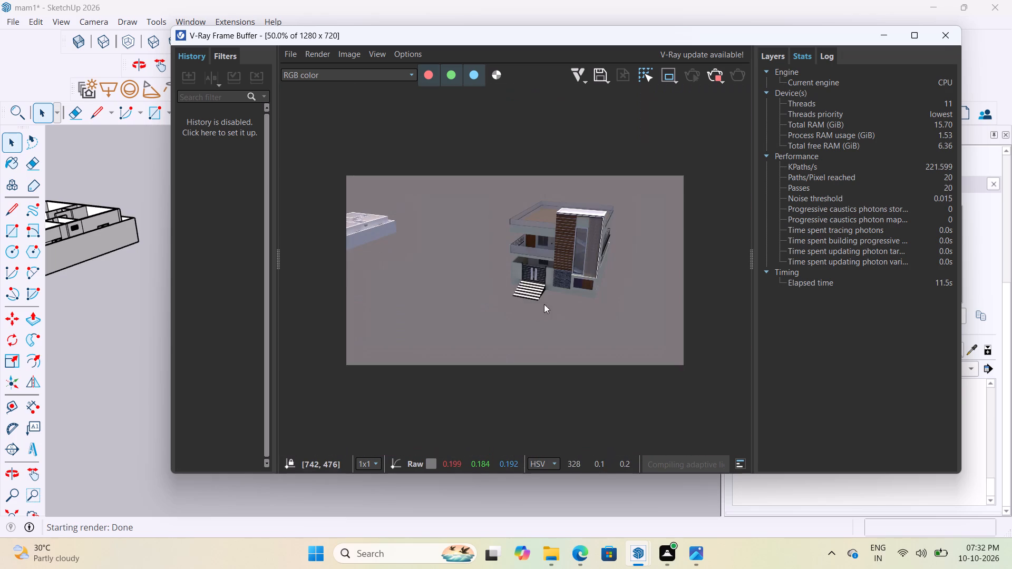
scroll(586, 257, "up", 1)
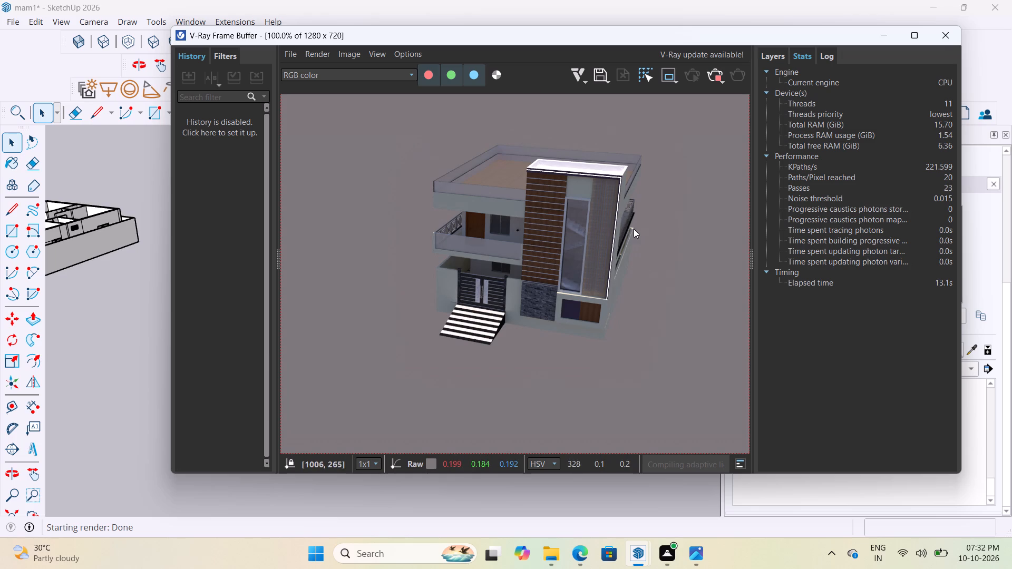
middle_click_drag(631, 228, 625, 239)
scroll(547, 249, "up", 2)
scroll(547, 249, "down", 1)
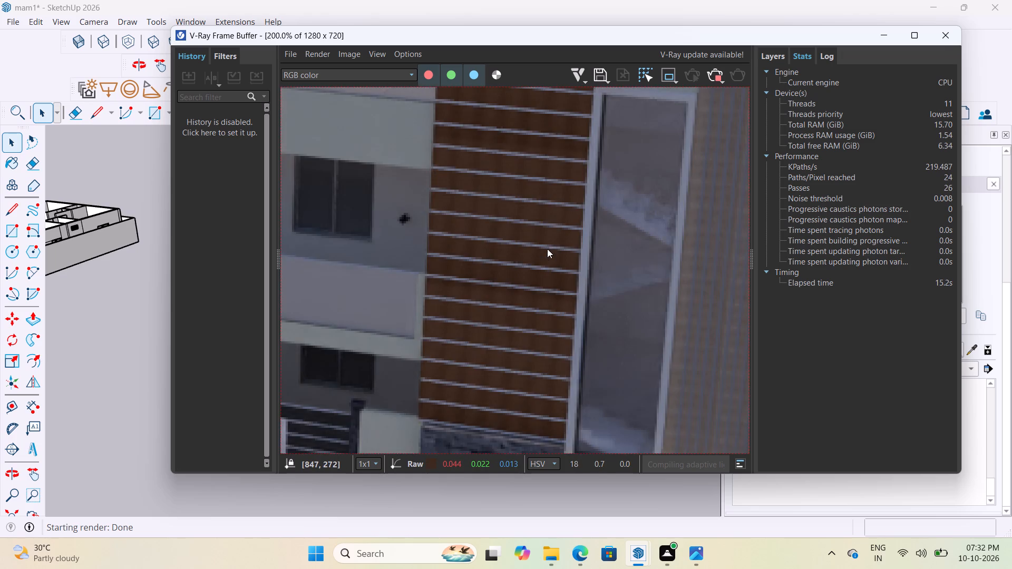
Examine the house render up close and as a whole, checking the lighting on the roof parapet, balcony, wood-clad tower and stone base.
scroll(547, 249, "down", 1)
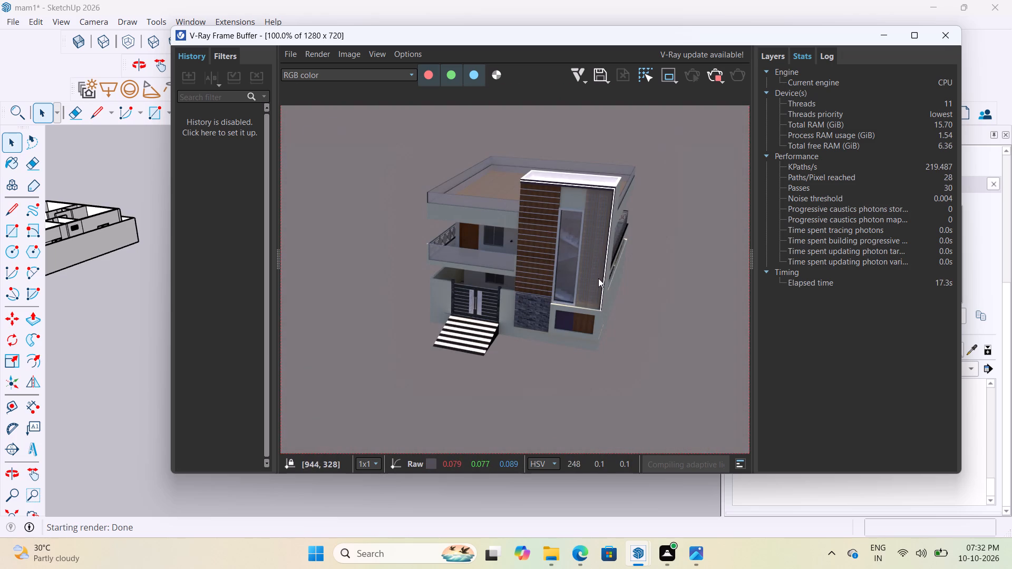
middle_click_drag(529, 243, 585, 237)
scroll(525, 151, "up", 2)
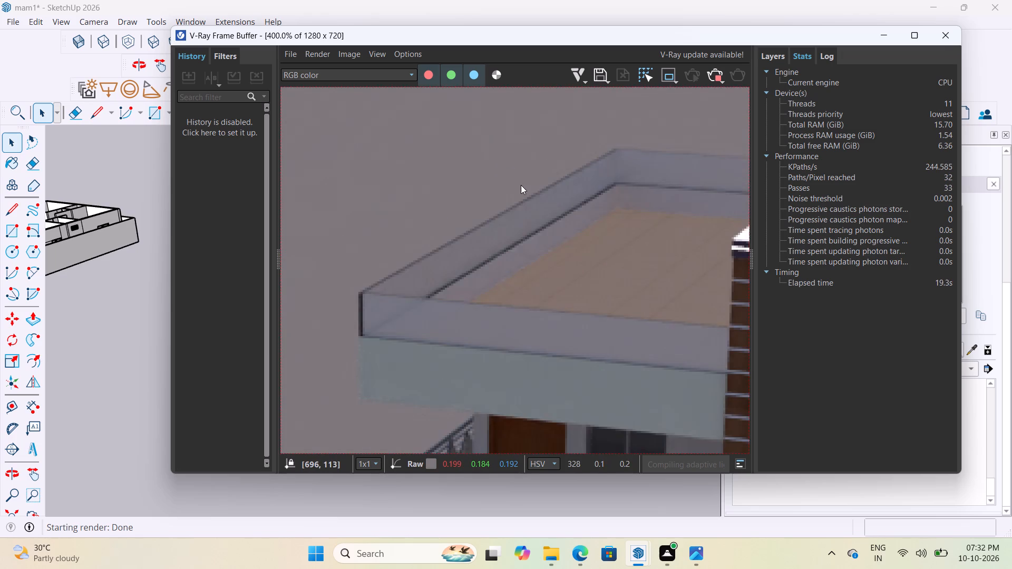
scroll(521, 185, "down", 2)
scroll(543, 212, "up", 1)
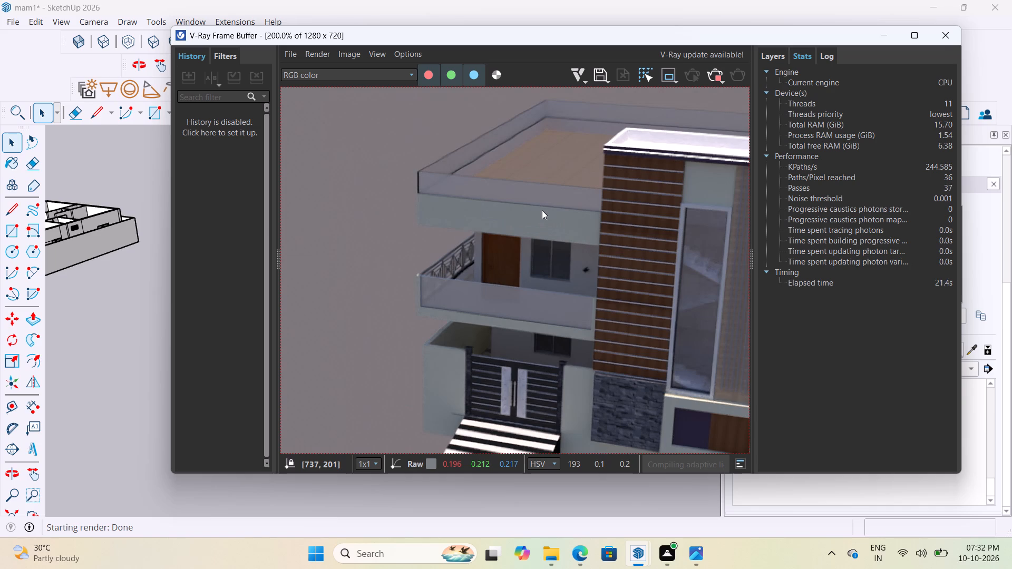
middle_click_drag(510, 200, 462, 209)
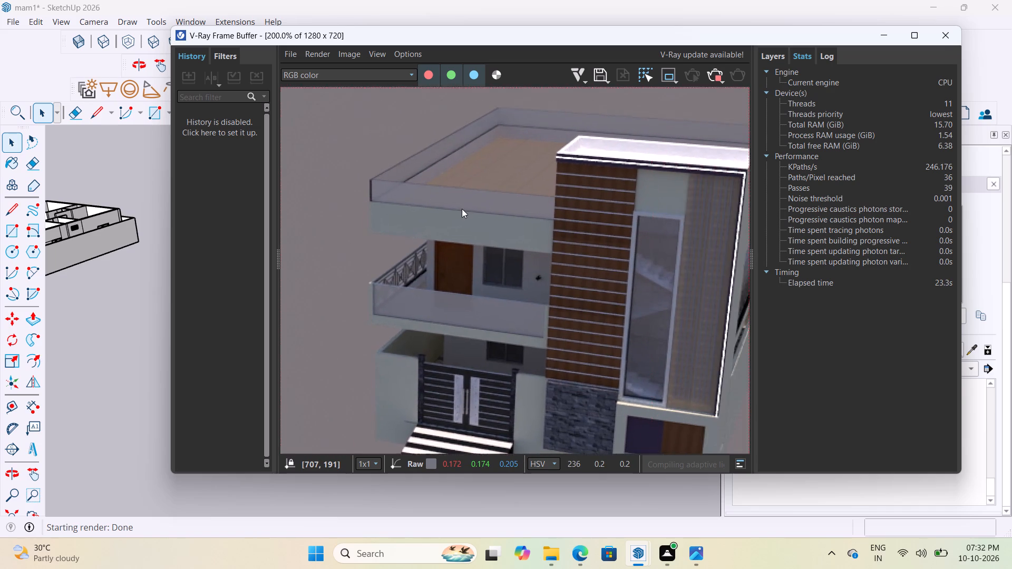
middle_click_drag(462, 209, 459, 210)
scroll(459, 210, "up", 1)
scroll(395, 221, "down", 3)
scroll(577, 271, "up", 3)
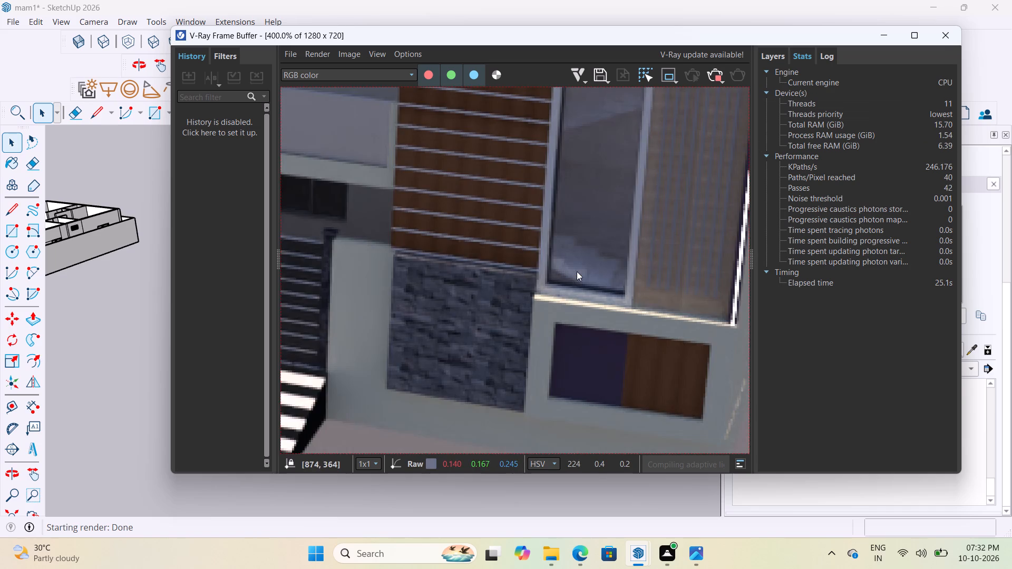
scroll(577, 272, "down", 3)
middle_click_drag(599, 276, 632, 272)
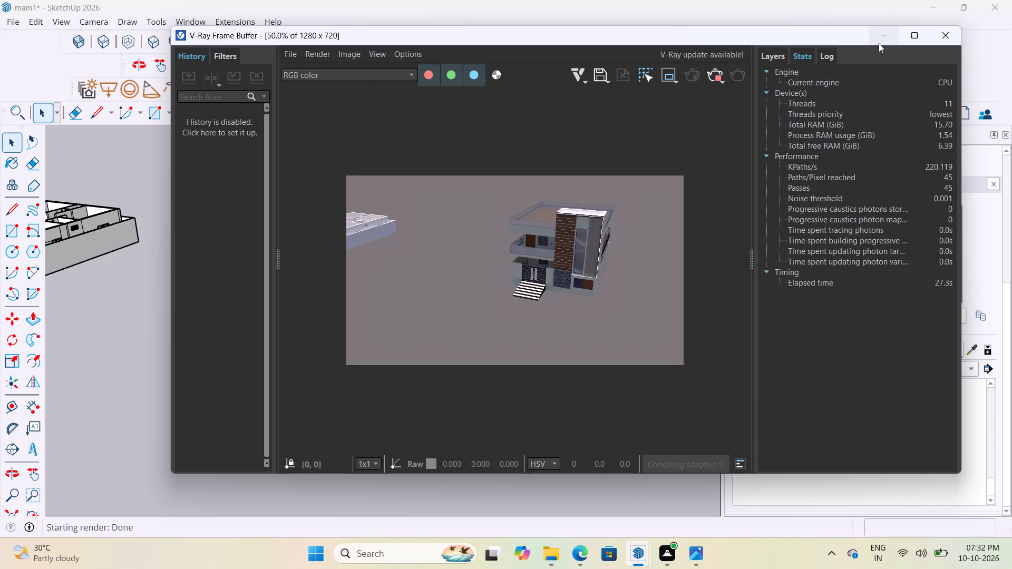
left_click(879, 43)
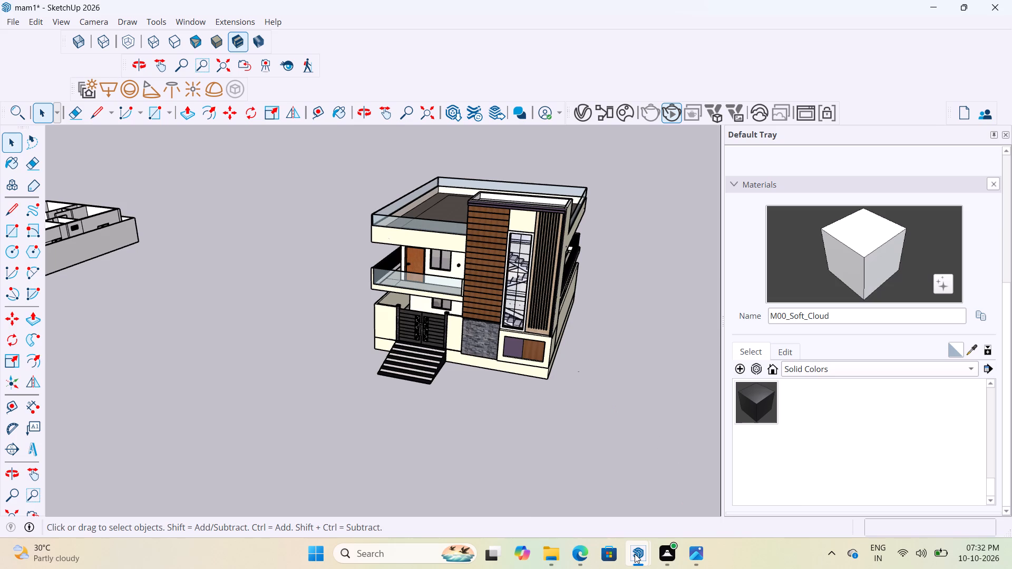
left_click(682, 506)
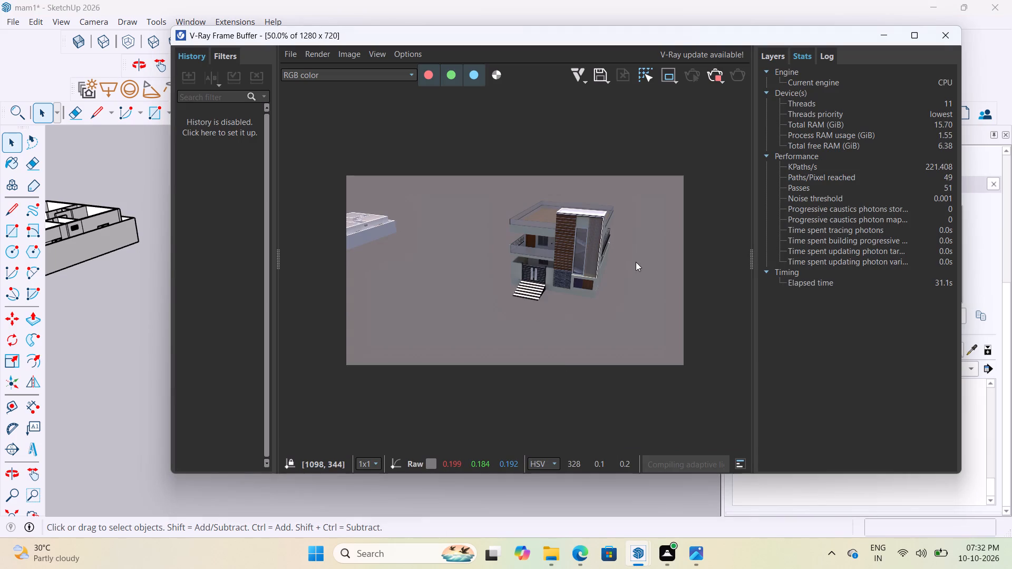
scroll(636, 261, "up", 2)
scroll(640, 300, "down", 2)
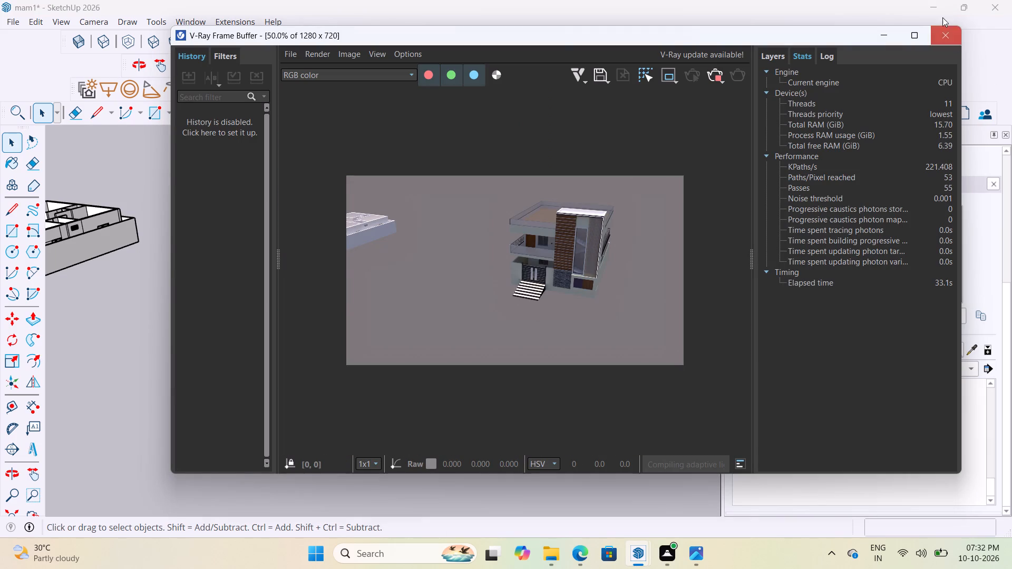
left_click(882, 33)
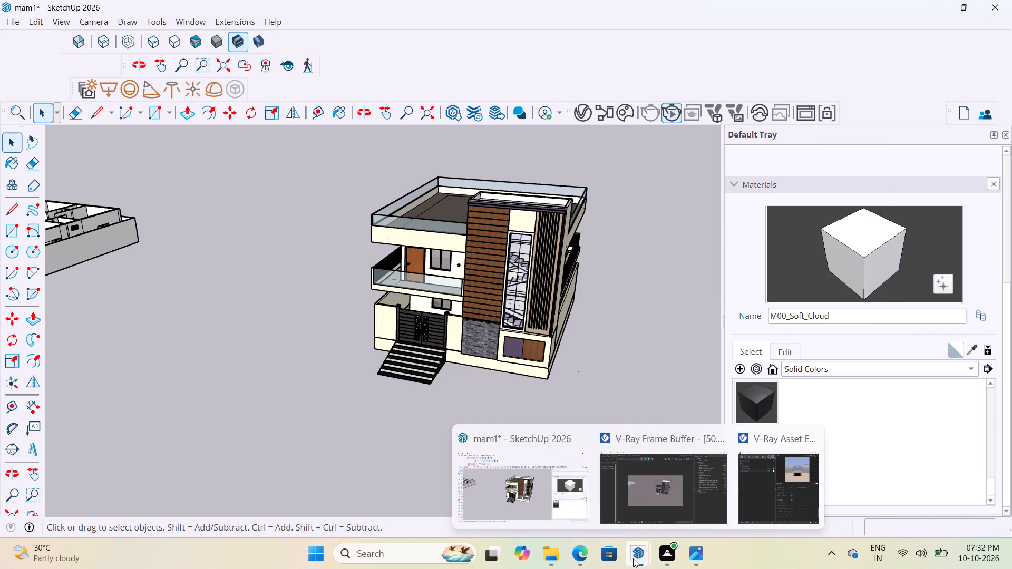
Dim the SunLight's color from white to light grey in the V-Ray Asset Editor.
left_click(509, 482)
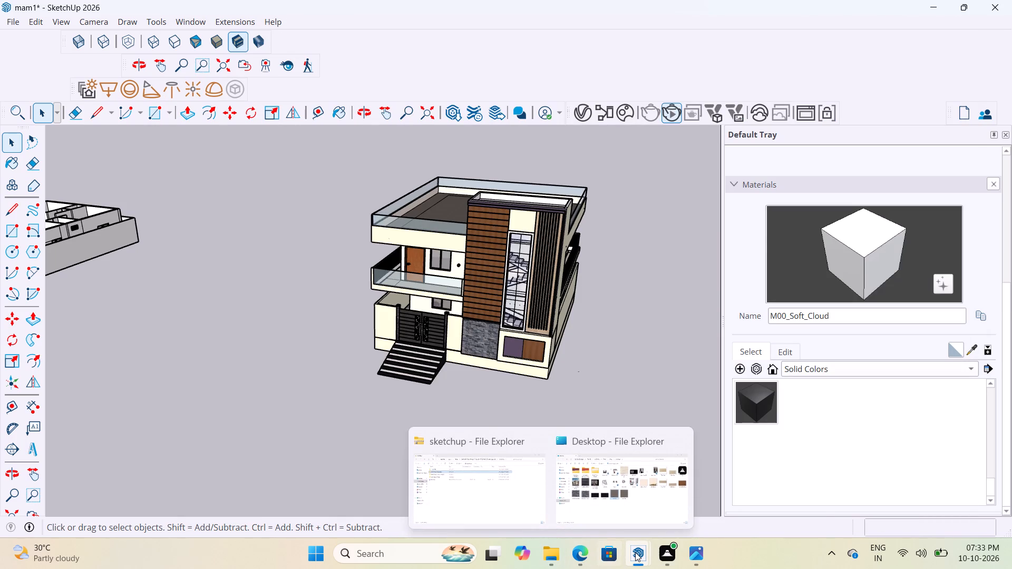
left_click(773, 498)
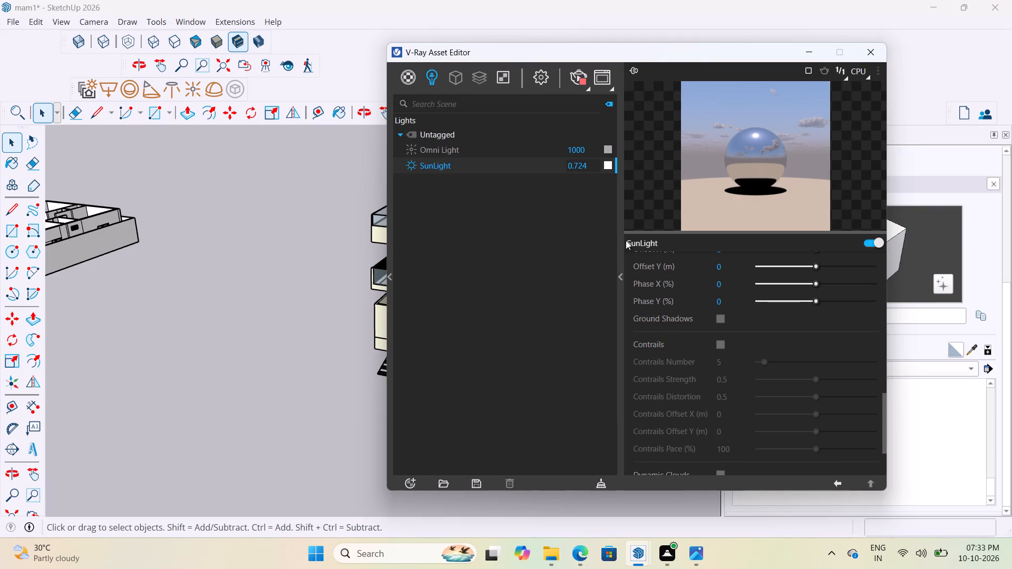
scroll(792, 284, "up", 8)
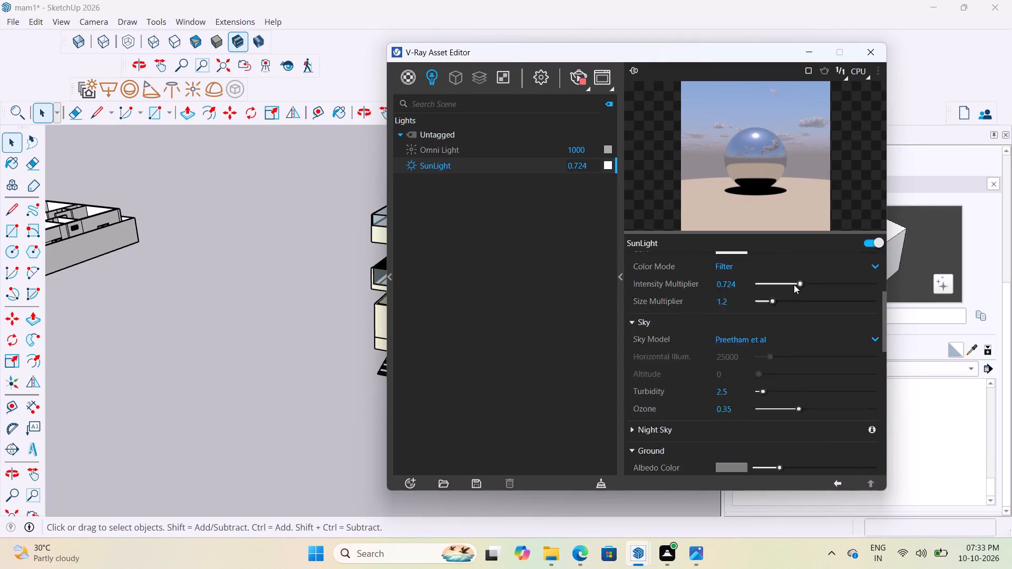
left_click(817, 398)
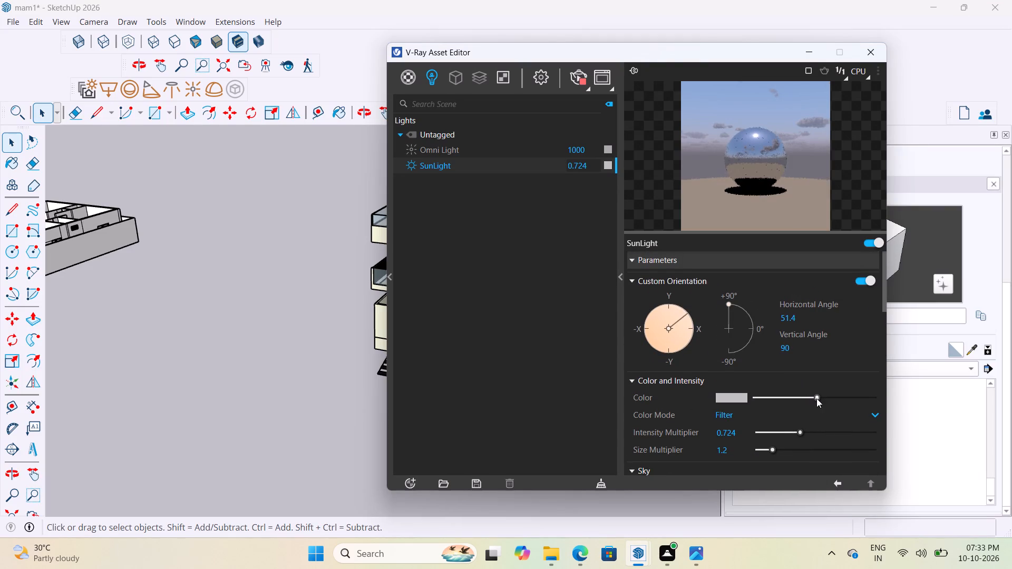
Switch off the SunLight and try changing its horizontal direction with Custom Orientation disabled, leaving Custom Orientation enabled.
left_click(864, 285)
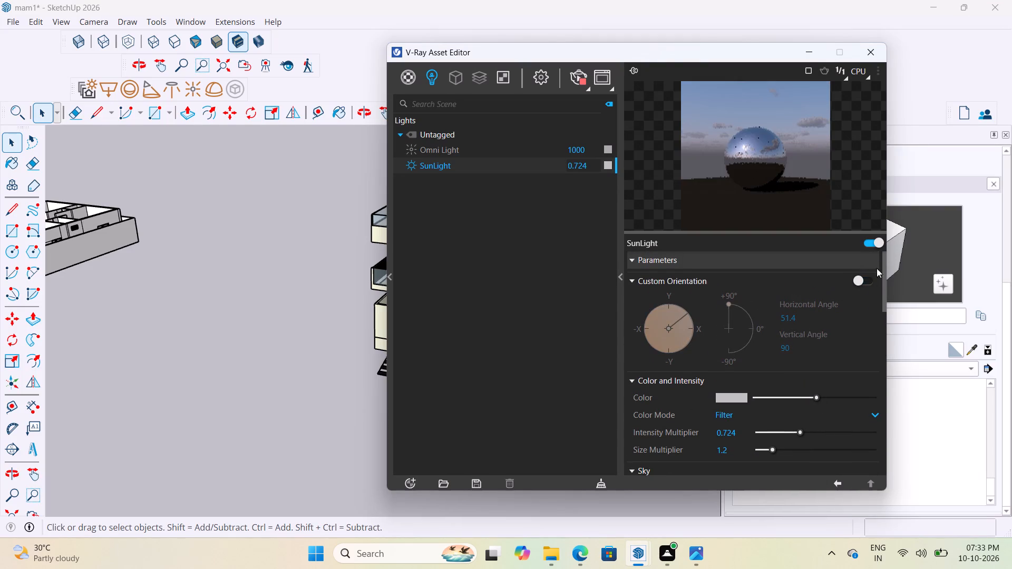
left_click(873, 243)
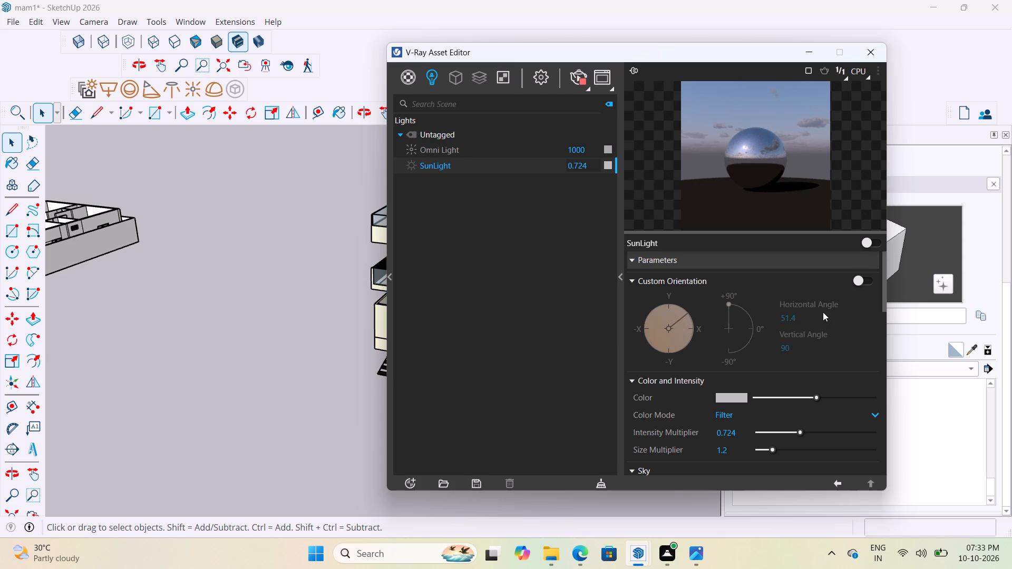
left_click_drag(670, 326, 671, 348)
left_click_drag(683, 316, 706, 355)
left_click(867, 284)
left_click(868, 240)
left_click(868, 240)
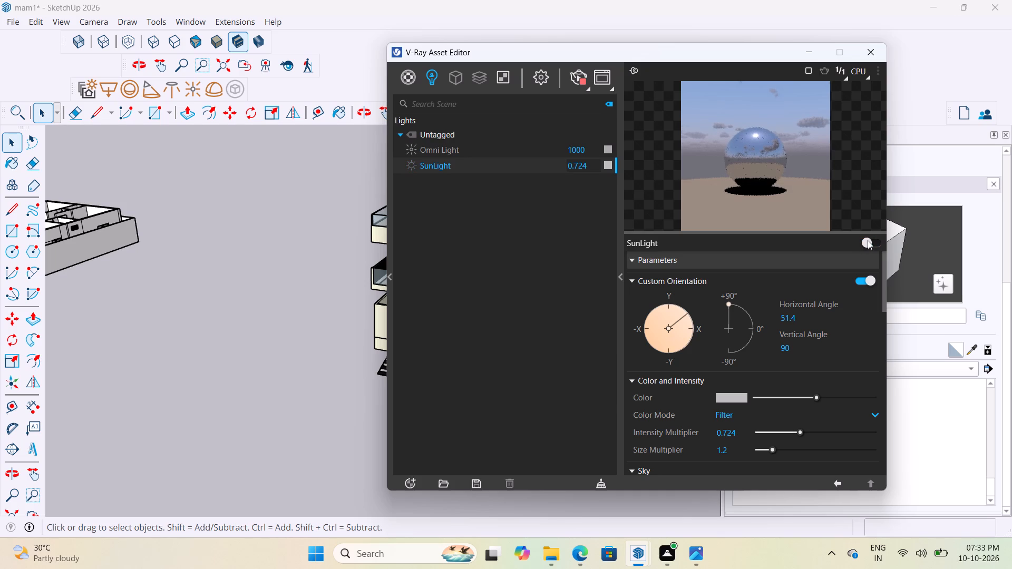
scroll(701, 338, "down", 2)
scroll(693, 289, "up", 3)
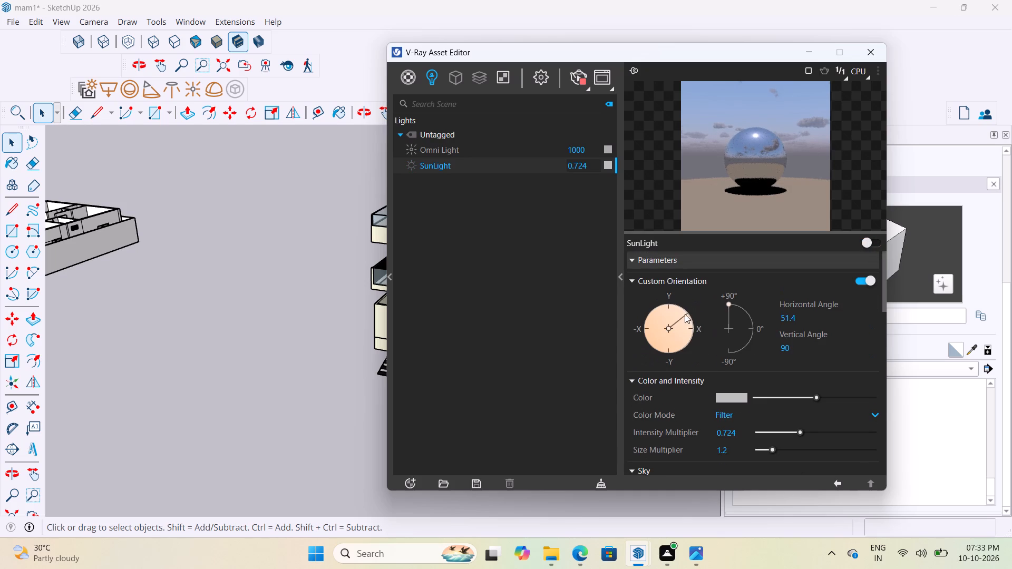
left_click(685, 314)
Try the PRG Clear Sky and Hosek et al sky models for the SunLight, and settle on CIE Clear.
scroll(715, 429, "down", 3)
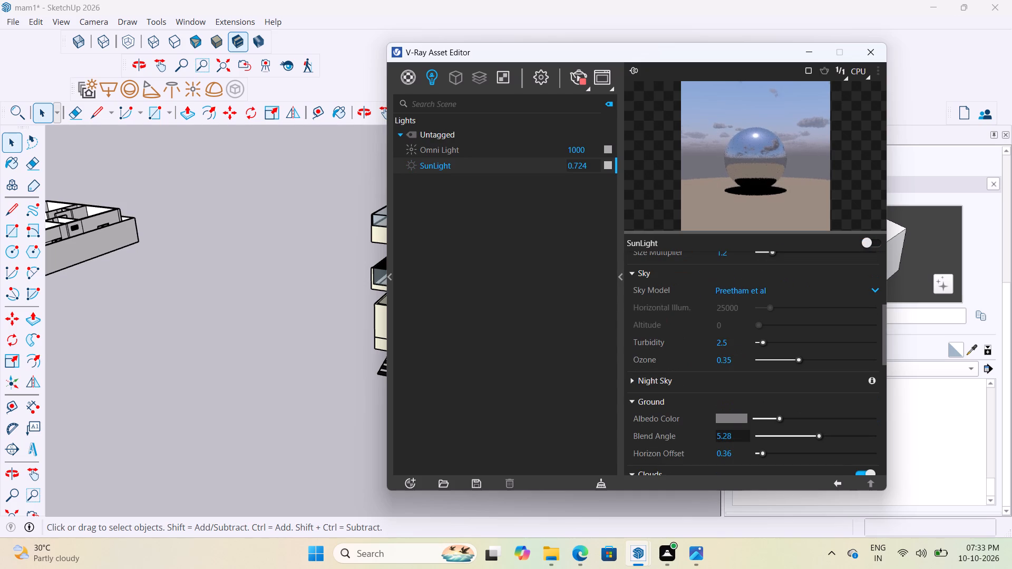
left_click(818, 288)
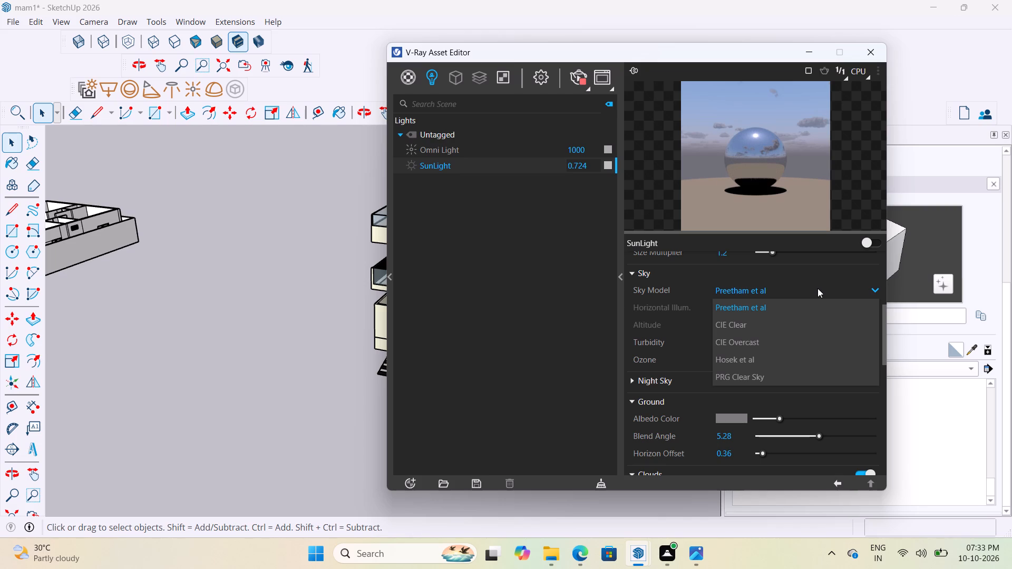
left_click(775, 384)
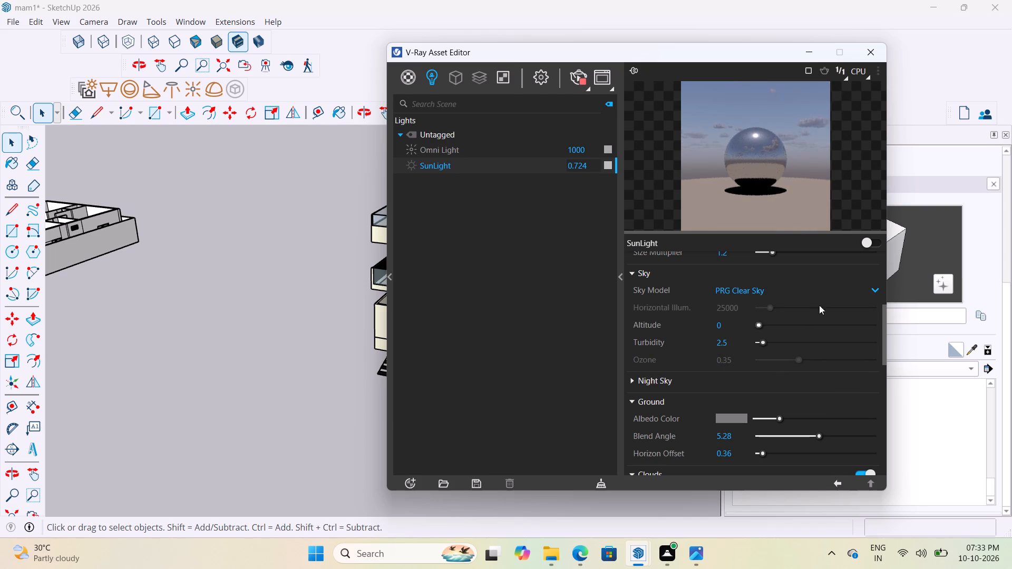
left_click(835, 286)
left_click(791, 360)
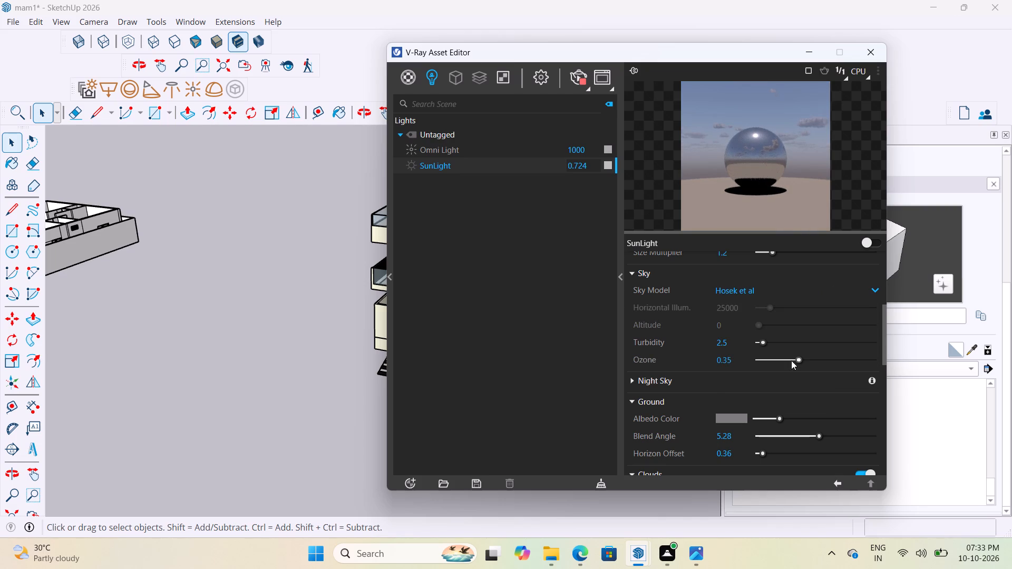
left_click(821, 292)
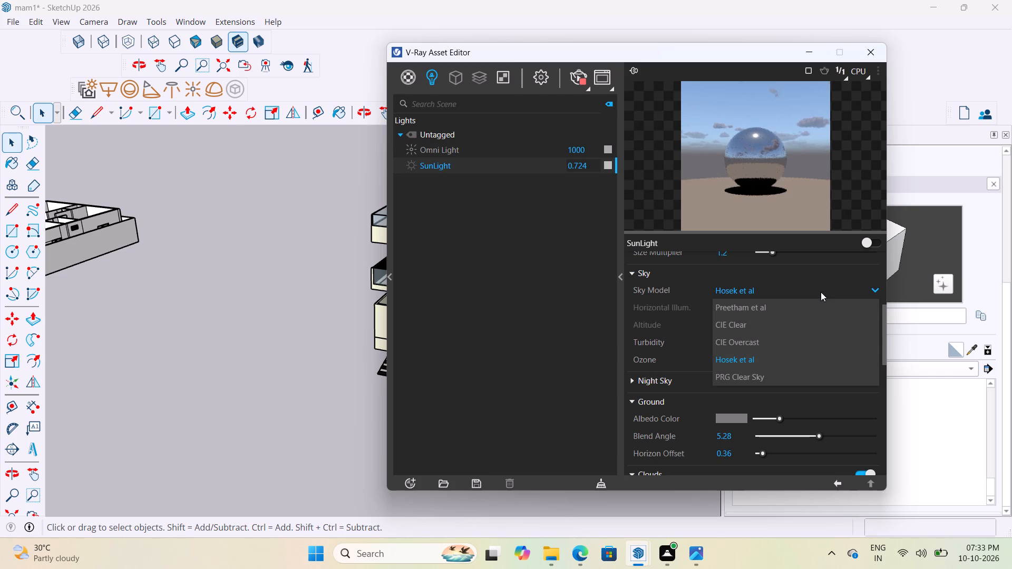
left_click(772, 329)
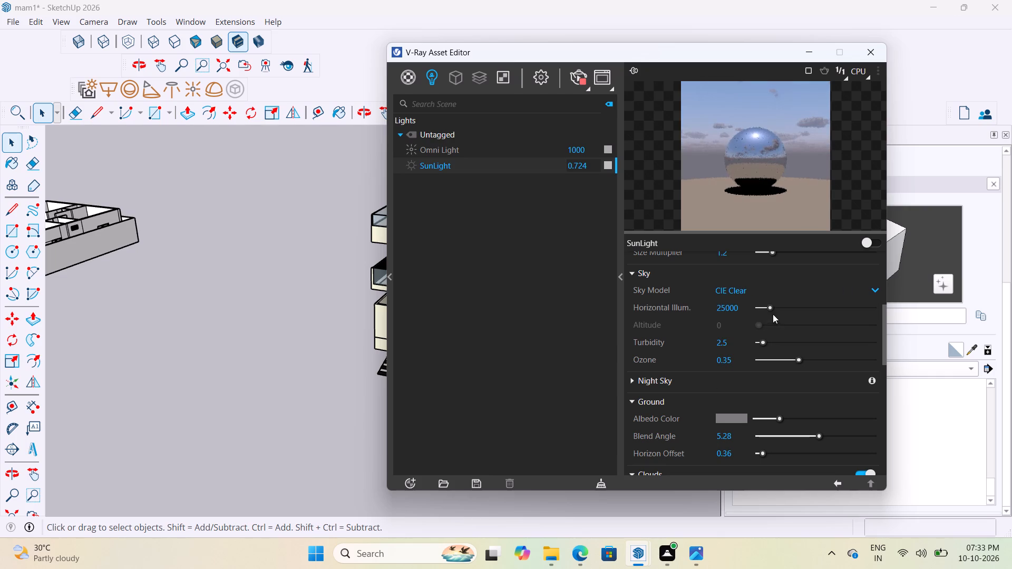
left_click(805, 289)
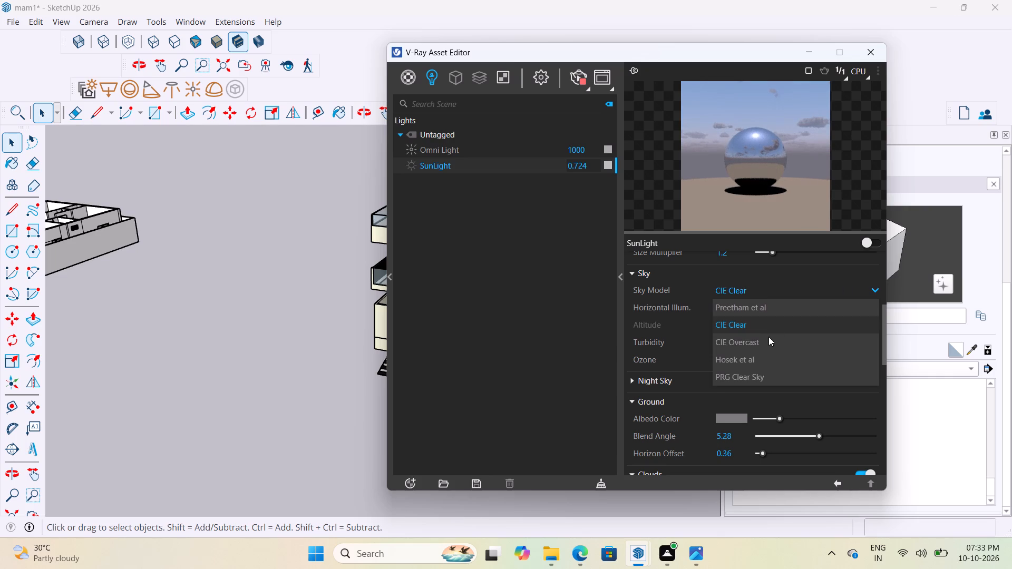
left_click(774, 327)
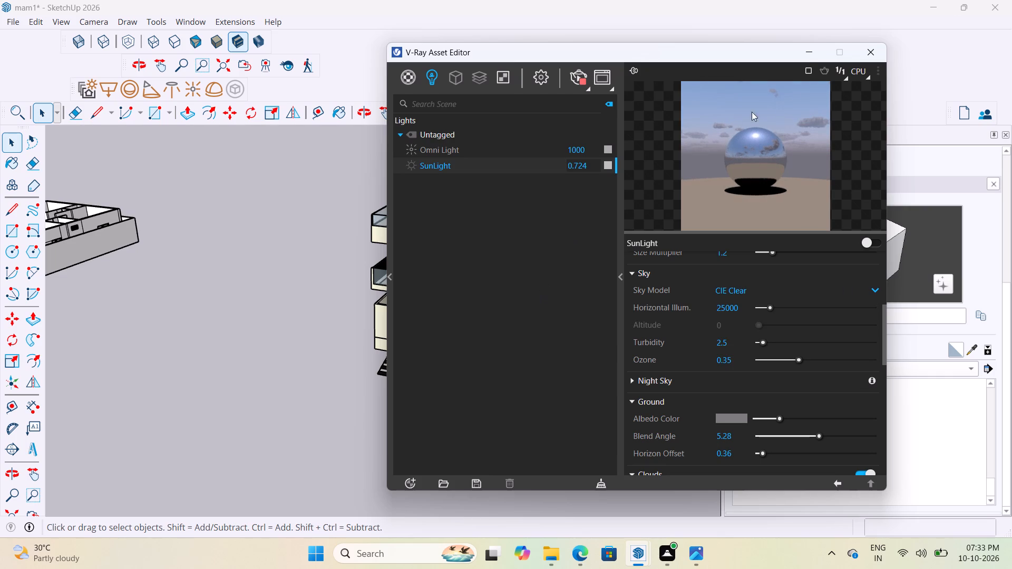
Check the updated house render in the V-Ray Frame Buffer and stop the rendering.
left_click(805, 52)
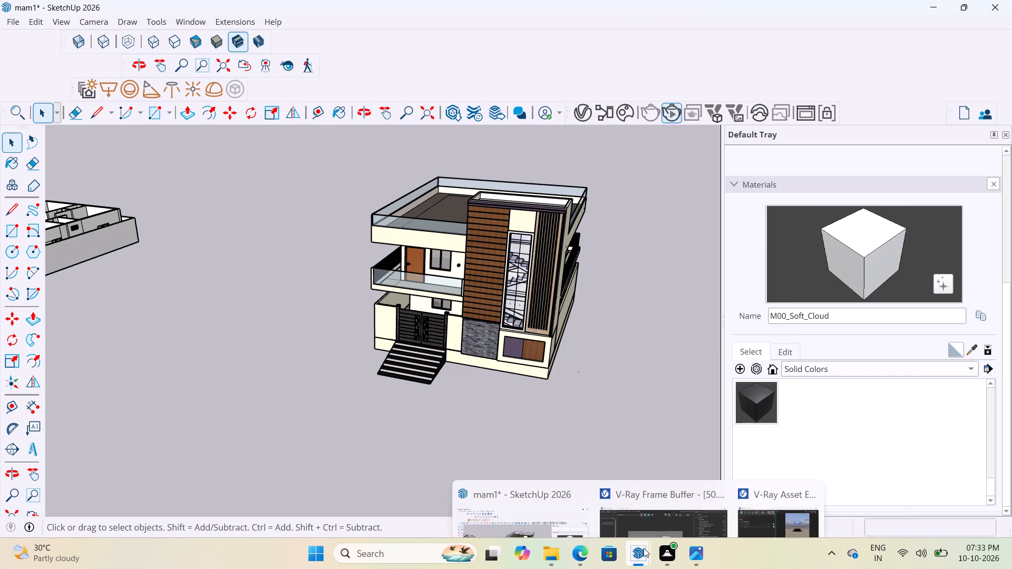
left_click(661, 499)
scroll(585, 309, "up", 2)
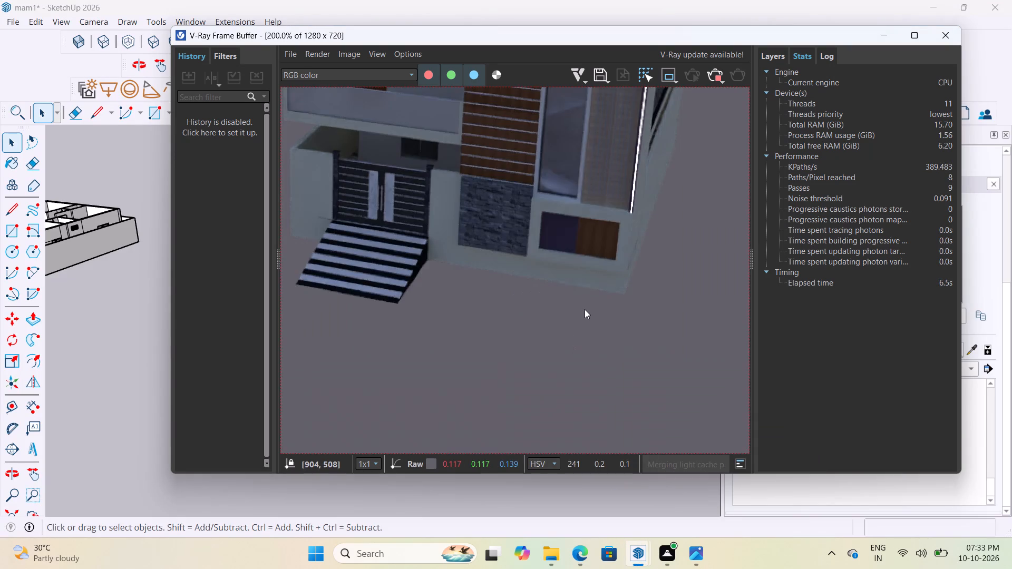
scroll(569, 335, "down", 2)
middle_click_drag(605, 321, 648, 311)
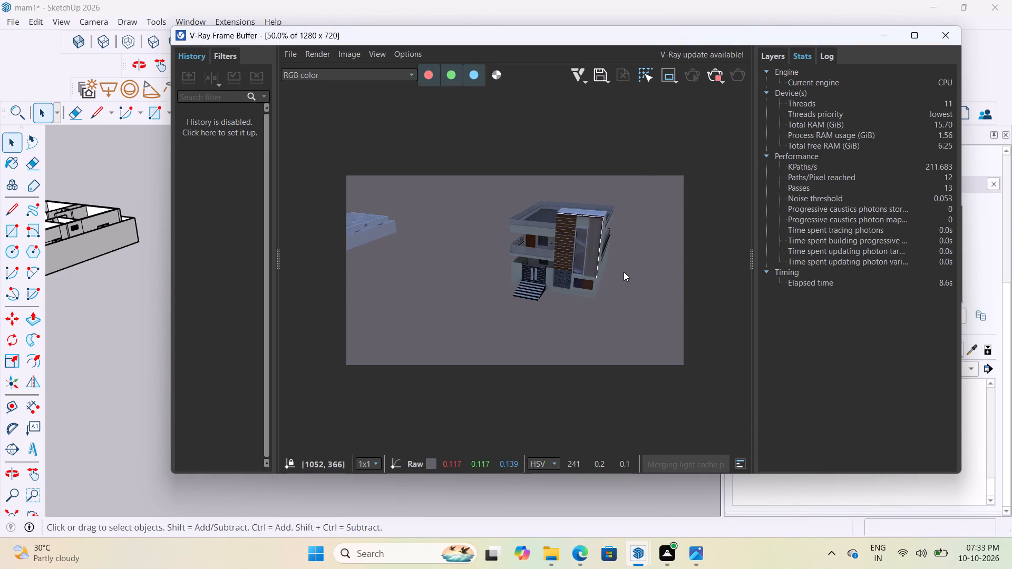
scroll(590, 230, "up", 1)
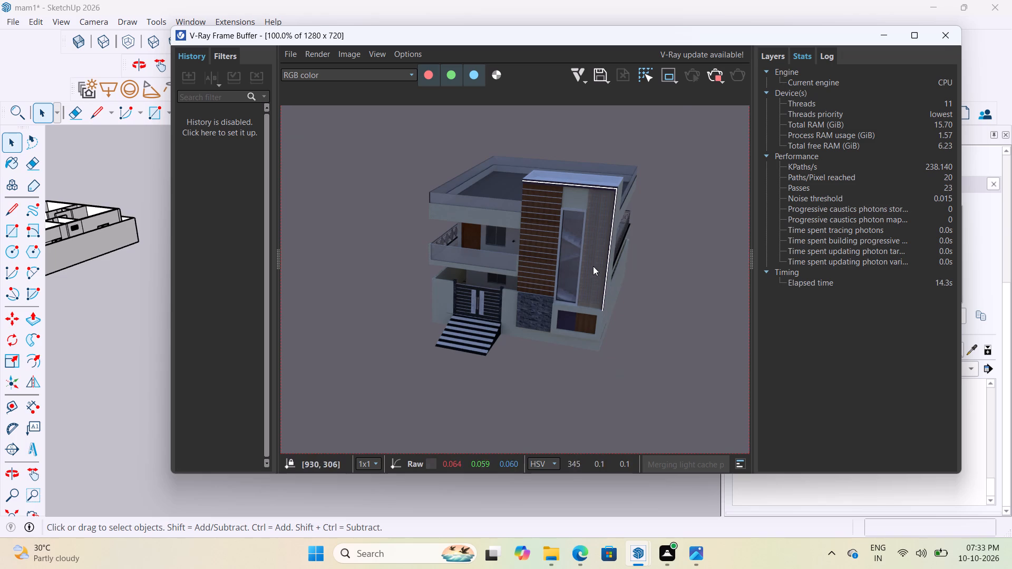
left_click(723, 80)
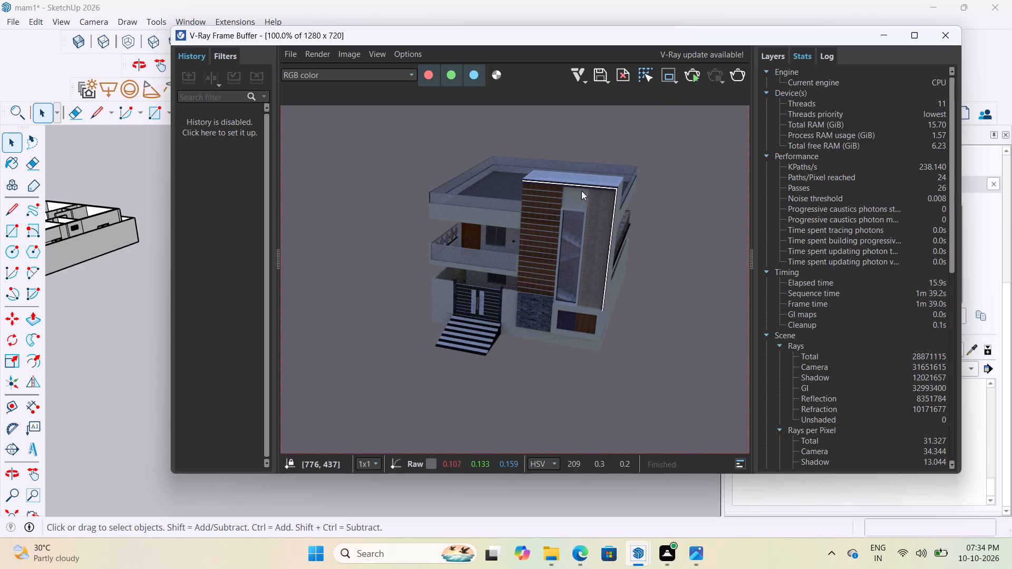
Look over the stopped house render and its scene statistics.
scroll(589, 179, "up", 1)
scroll(589, 179, "down", 2)
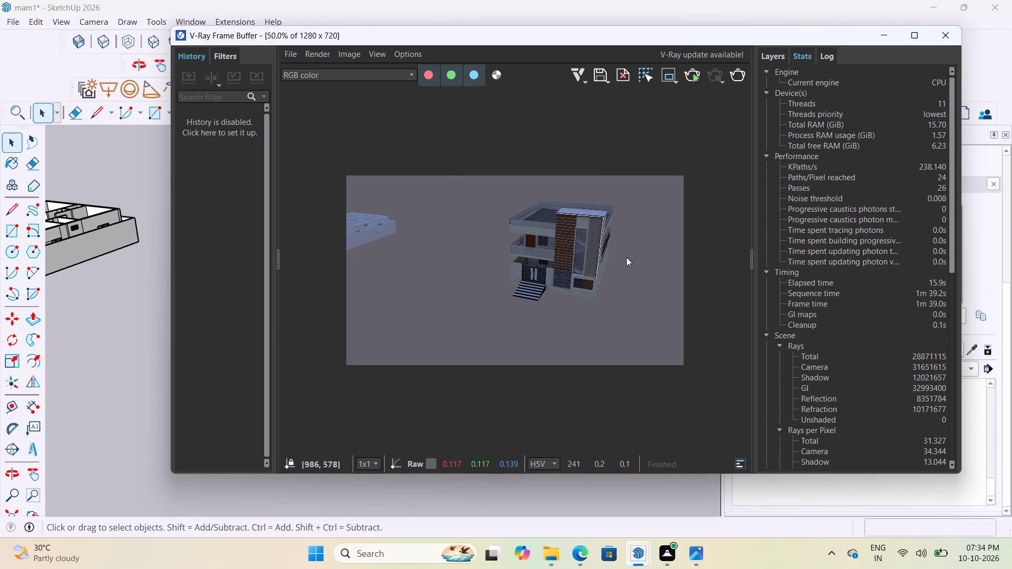
scroll(855, 282, "down", 8)
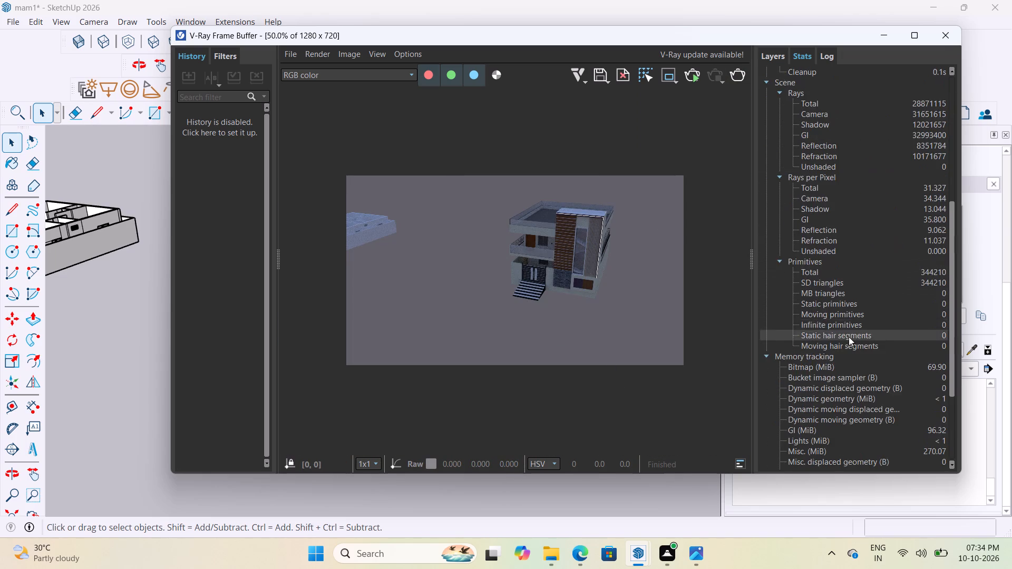
Examine the render's primitives and memory statistics and the house facade up close, and put the V-Ray Frame Buffer away.
scroll(849, 337, "down", 5)
scroll(848, 356, "up", 2)
scroll(848, 356, "down", 4)
scroll(603, 266, "up", 3)
scroll(603, 266, "down", 3)
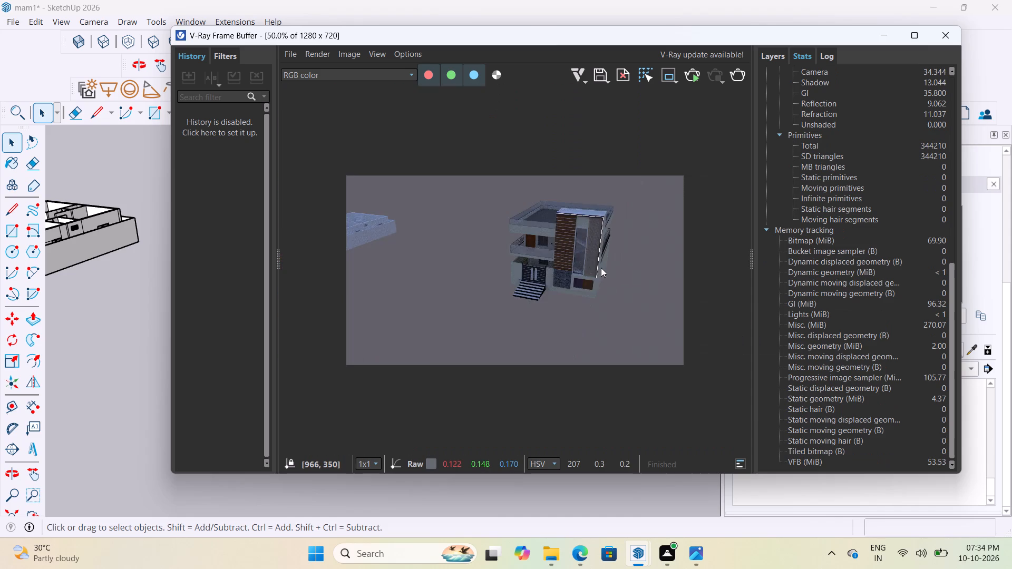
scroll(588, 251, "up", 2)
middle_click_drag(671, 270, 745, 278)
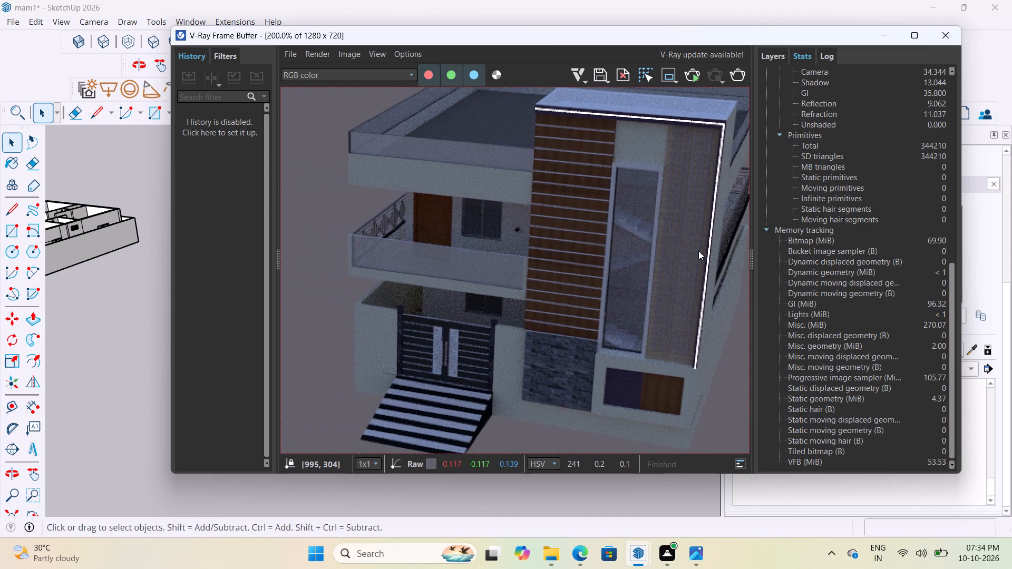
scroll(480, 283, "down", 3)
scroll(553, 250, "up", 2)
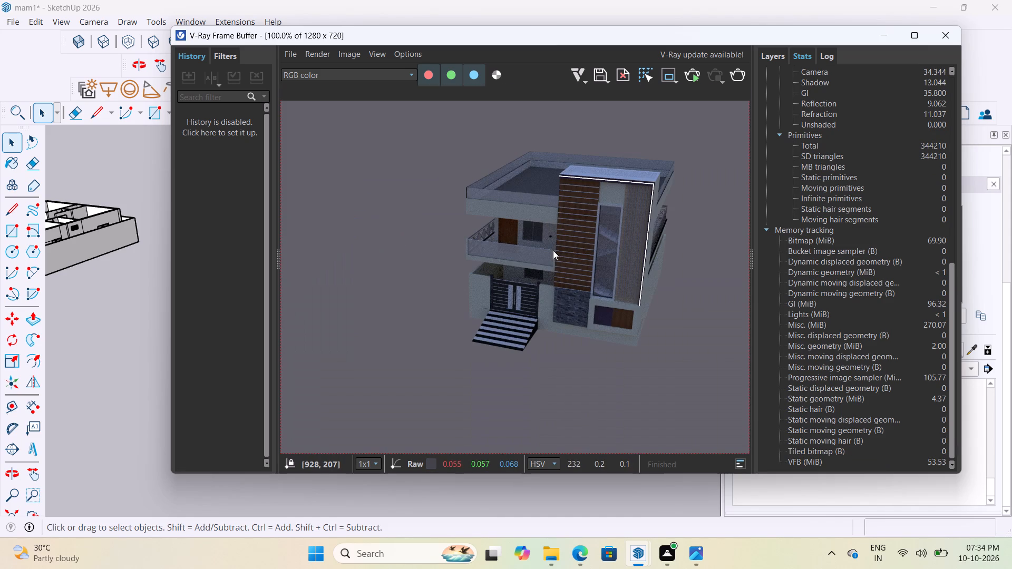
left_click(883, 33)
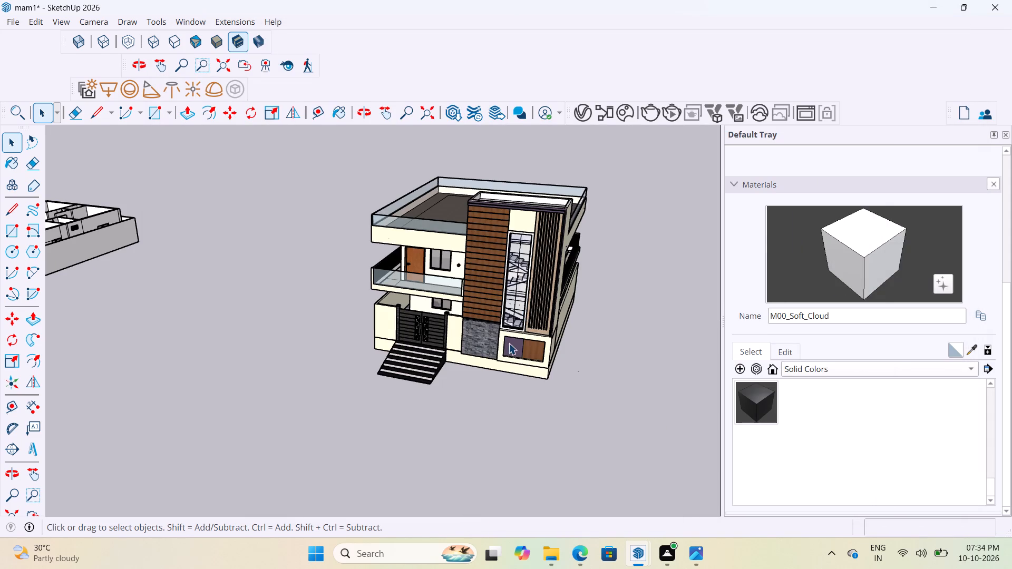
Examine the front facade of the house model from several angles, including the entrance, balcony and stair tower.
scroll(510, 367, "down", 1)
middle_click_drag(521, 366, 567, 345)
scroll(568, 335, "up", 11)
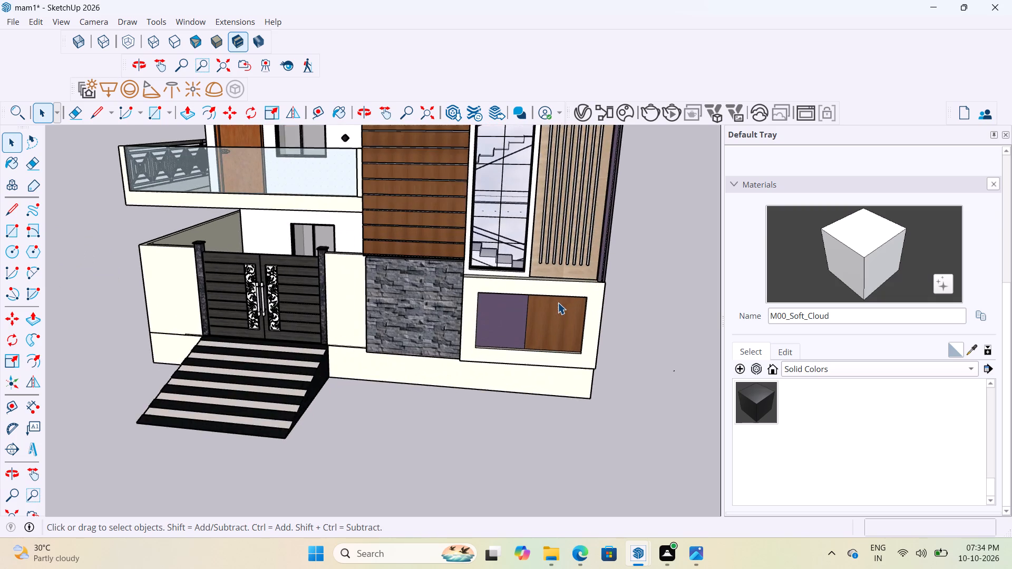
scroll(539, 300, "down", 9)
middle_click_drag(505, 284, 568, 288)
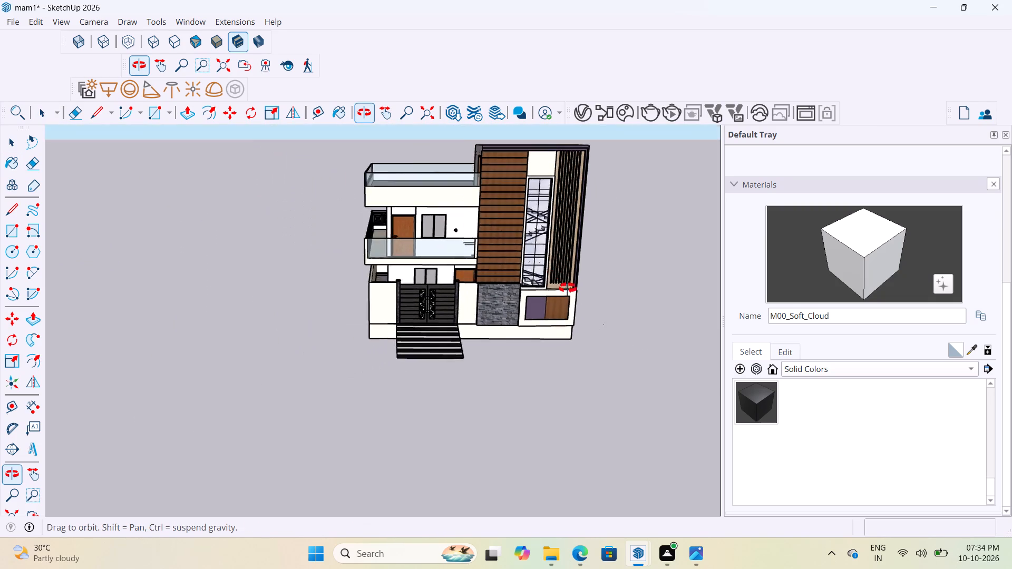
middle_click_drag(568, 288, 588, 302)
scroll(533, 193, "up", 3)
scroll(437, 270, "down", 3)
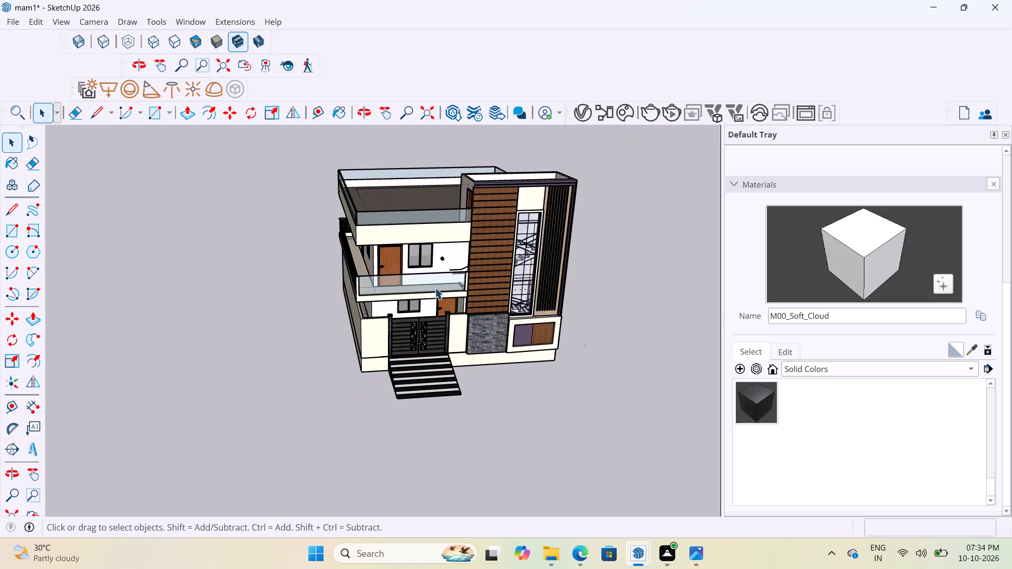
middle_click_drag(442, 252, 414, 256)
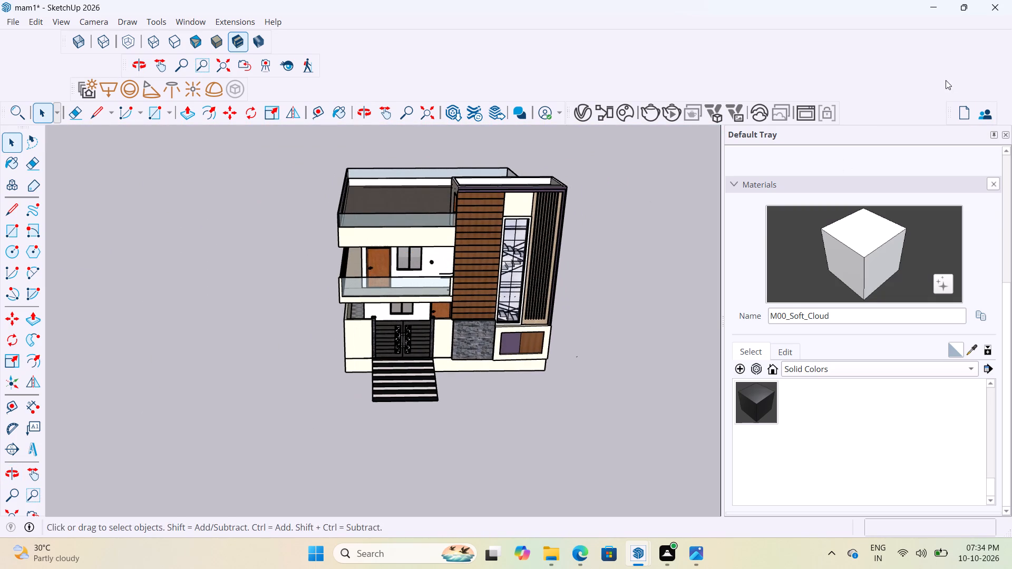
scroll(517, 279, "up", 1)
scroll(497, 350, "down", 3)
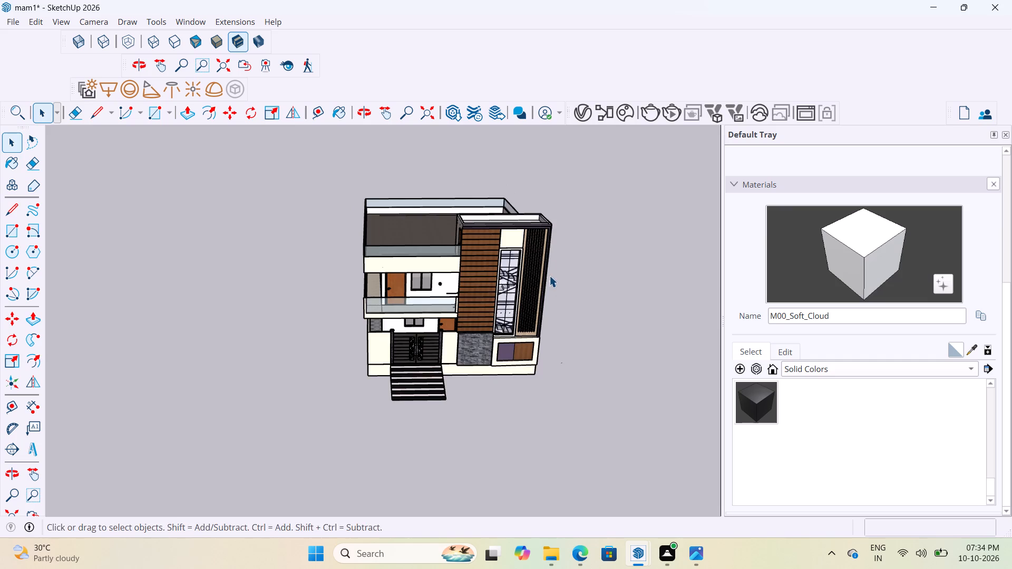
middle_click_drag(547, 272, 527, 243)
scroll(478, 247, "up", 8)
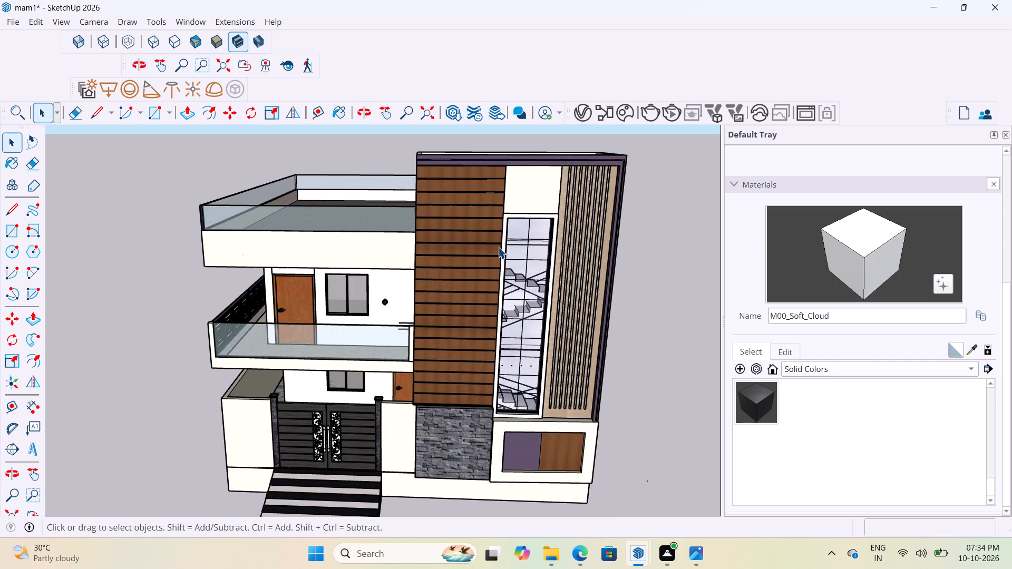
middle_click_drag(500, 245, 541, 220)
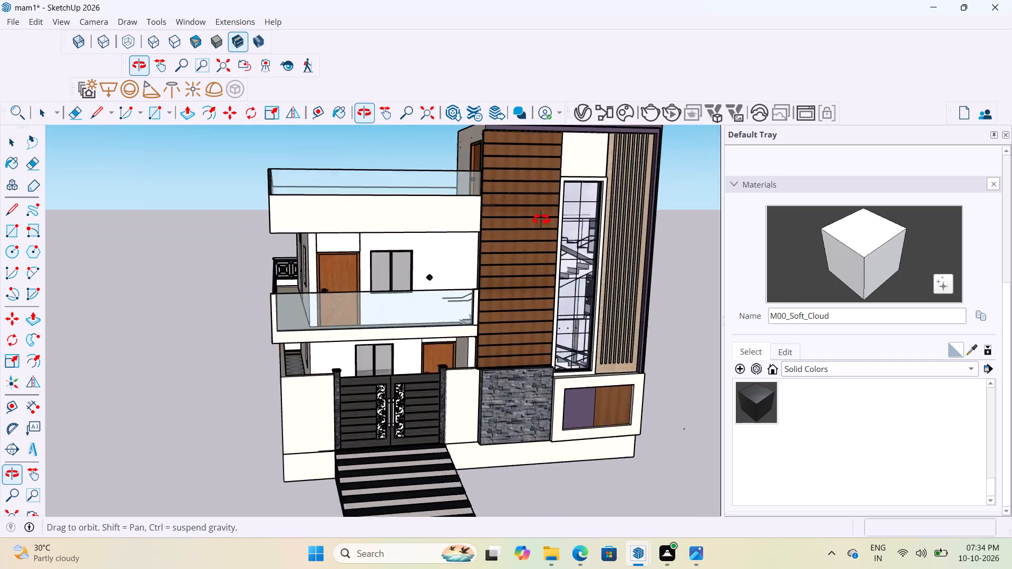
middle_click_drag(541, 220, 541, 220)
scroll(435, 279, "down", 3)
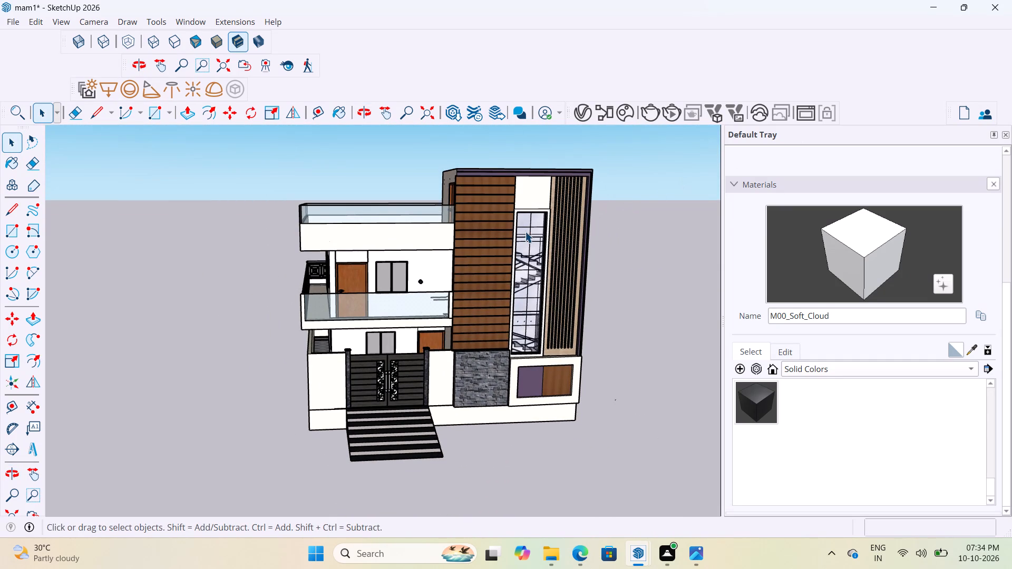
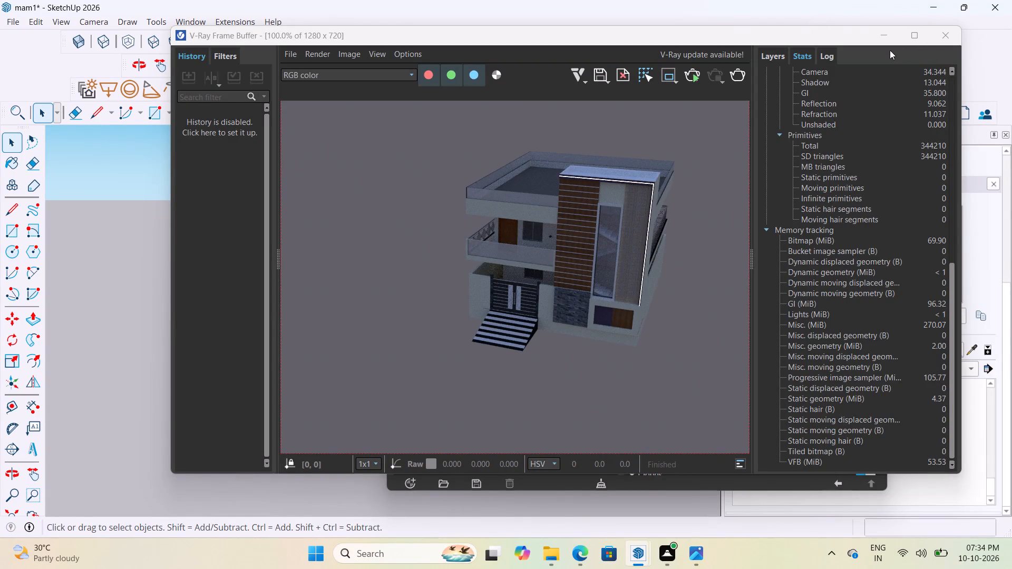
Put away the V-Ray Frame Buffer and the V-Ray window behind it to clear the house model.
left_click(879, 33)
left_click(807, 48)
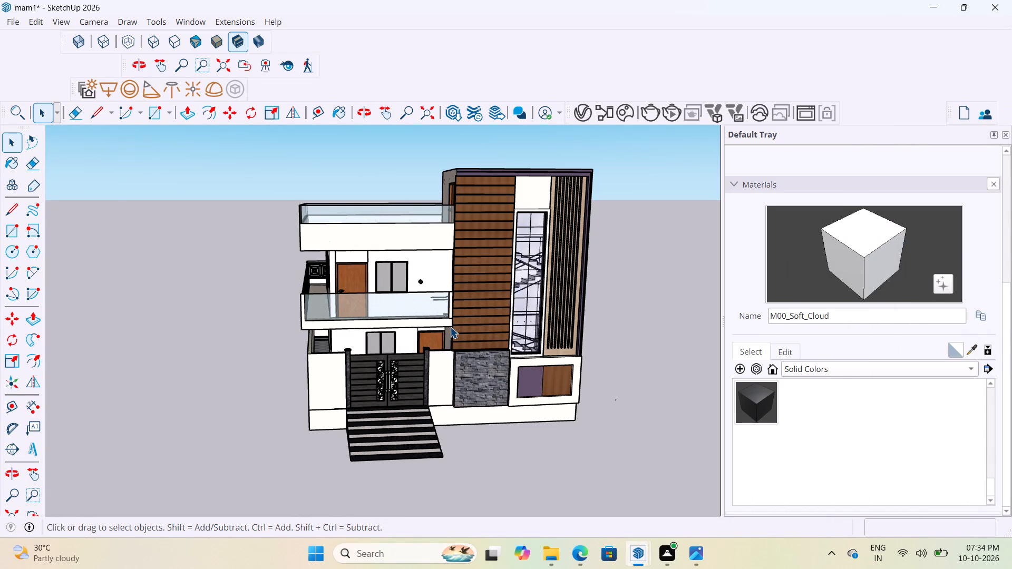
Examine the house from the standard Front view and from slightly raised angles around the front facade.
key("shift+f")
scroll(414, 307, "down", 5)
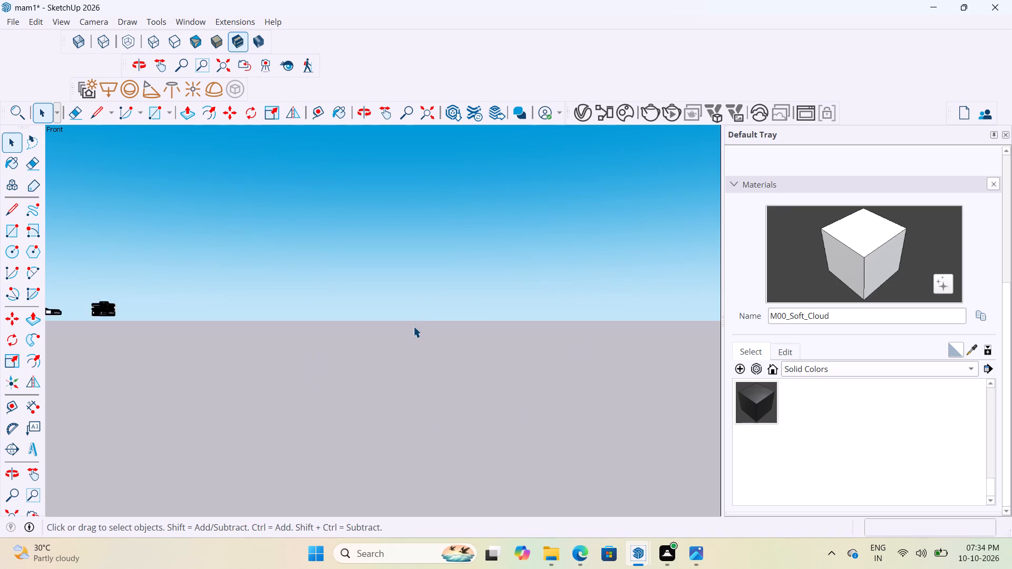
scroll(161, 297, "up", 16)
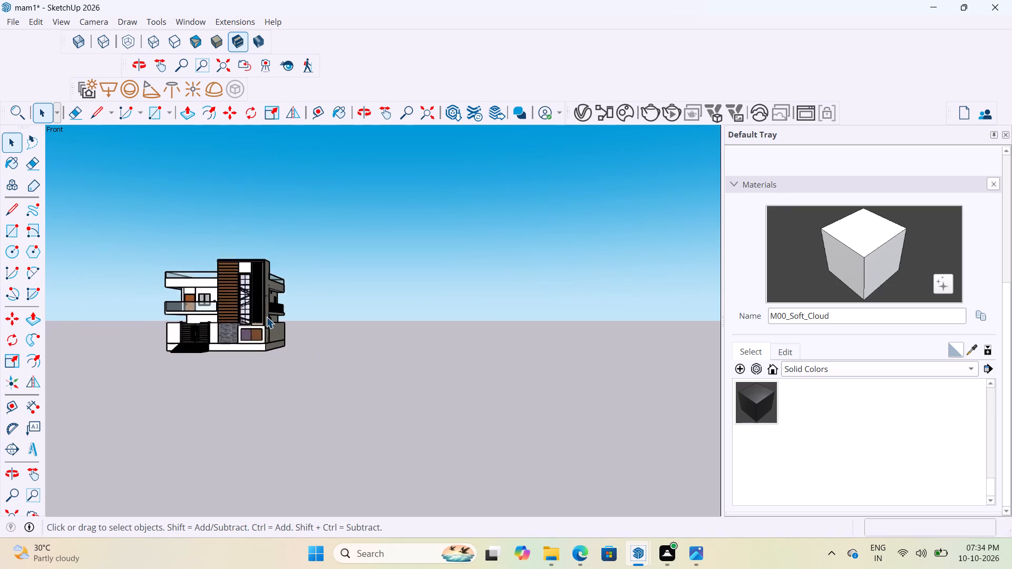
scroll(266, 317, "up", 2)
middle_click_drag(487, 326, 616, 349)
scroll(342, 307, "up", 2)
scroll(563, 313, "down", 3)
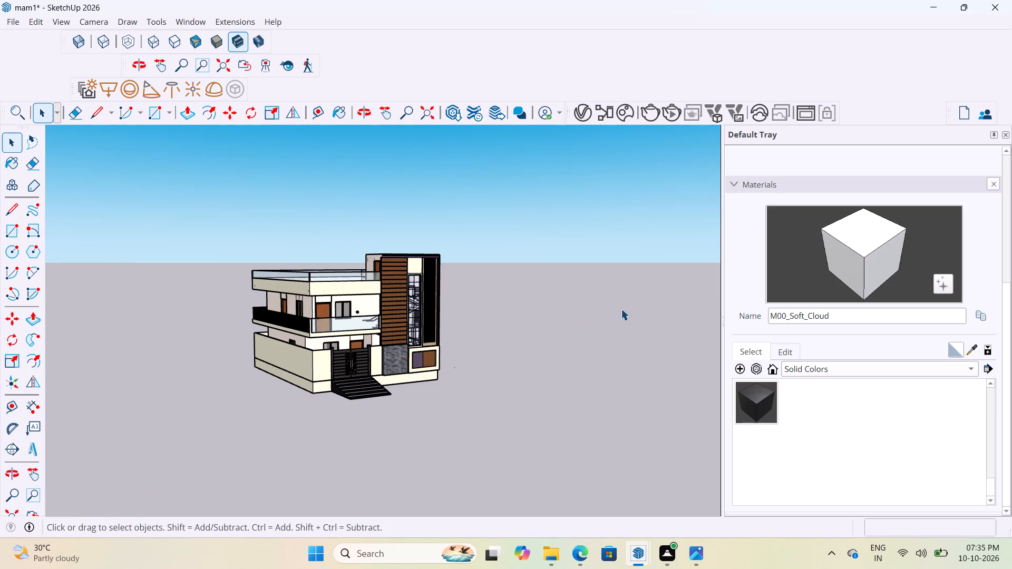
middle_click_drag(608, 312, 469, 341)
scroll(278, 325, "up", 3)
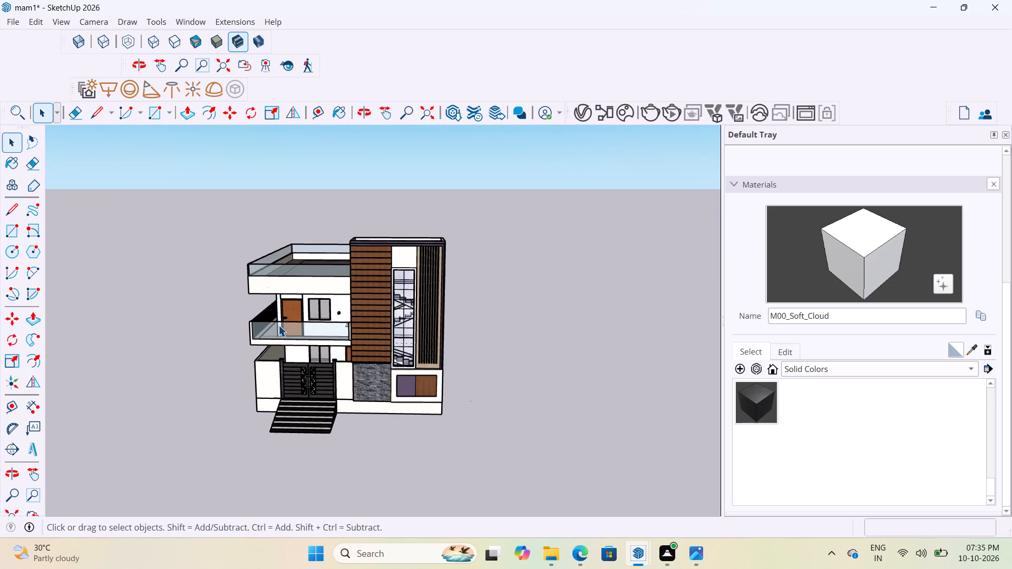
scroll(478, 322, "down", 2)
scroll(395, 326, "up", 3)
scroll(590, 323, "up", 2)
scroll(669, 309, "down", 4)
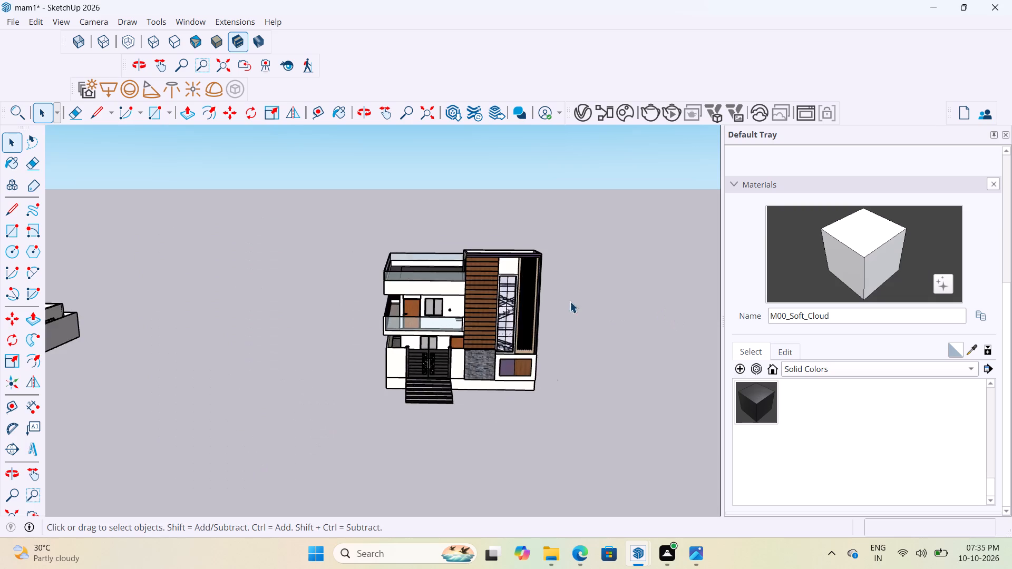
scroll(548, 300, "up", 1)
middle_click_drag(548, 300, 499, 310)
scroll(676, 326, "down", 2)
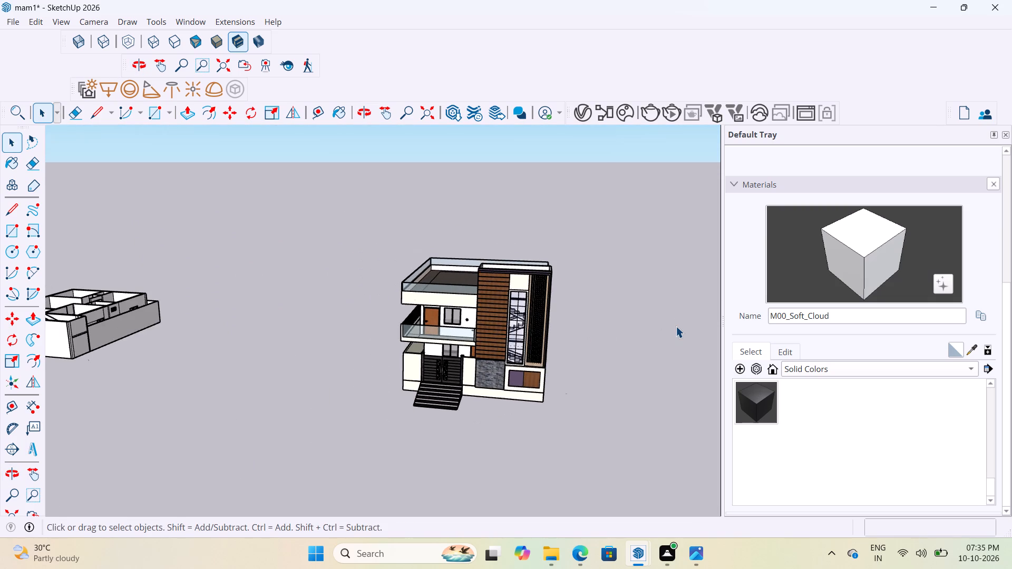
middle_click_drag(575, 325, 621, 328)
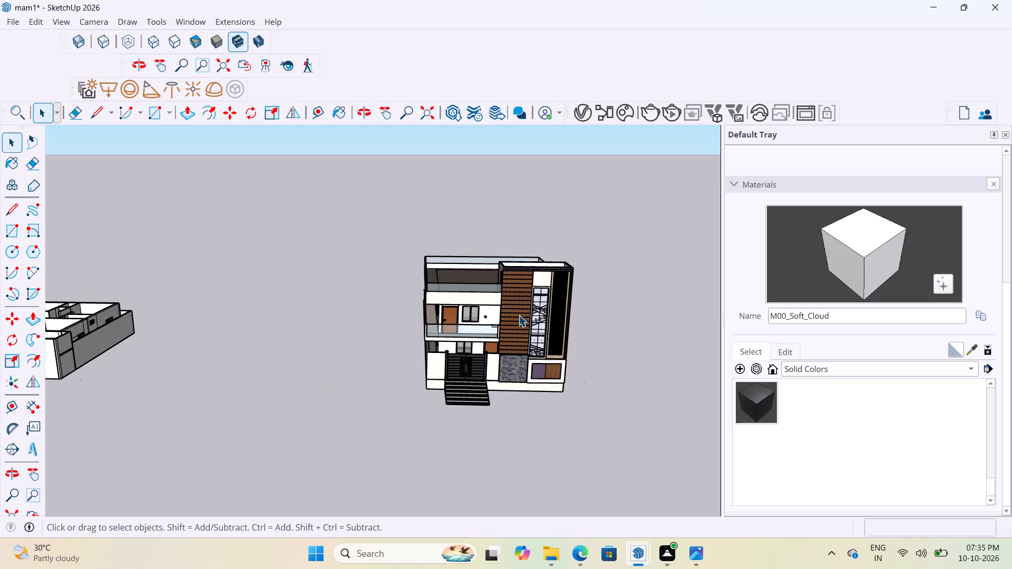
Print the current view of the house's front facade with Adobe PDF, saving it on the Desktop as mam1.
key("ctrl+p")
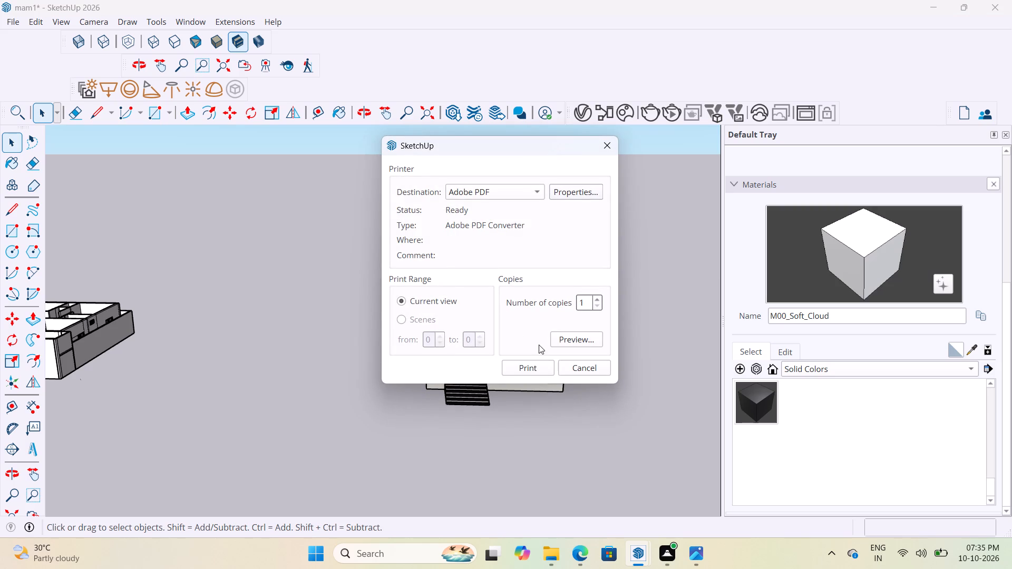
left_click(602, 145)
scroll(589, 327, "up", 2)
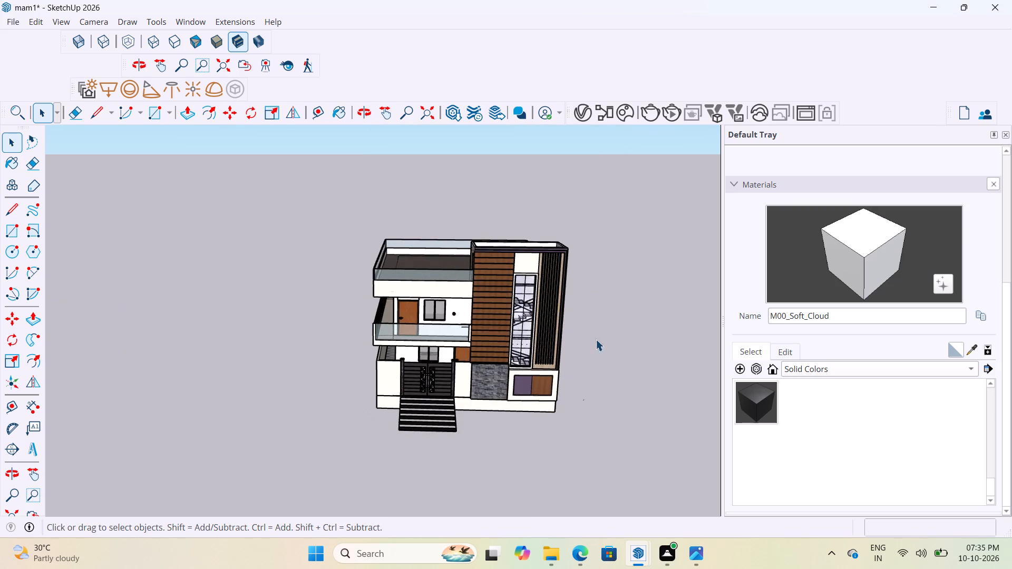
middle_click_drag(581, 330, 500, 307)
scroll(459, 383, "up", 3)
middle_click_drag(499, 390, 586, 376)
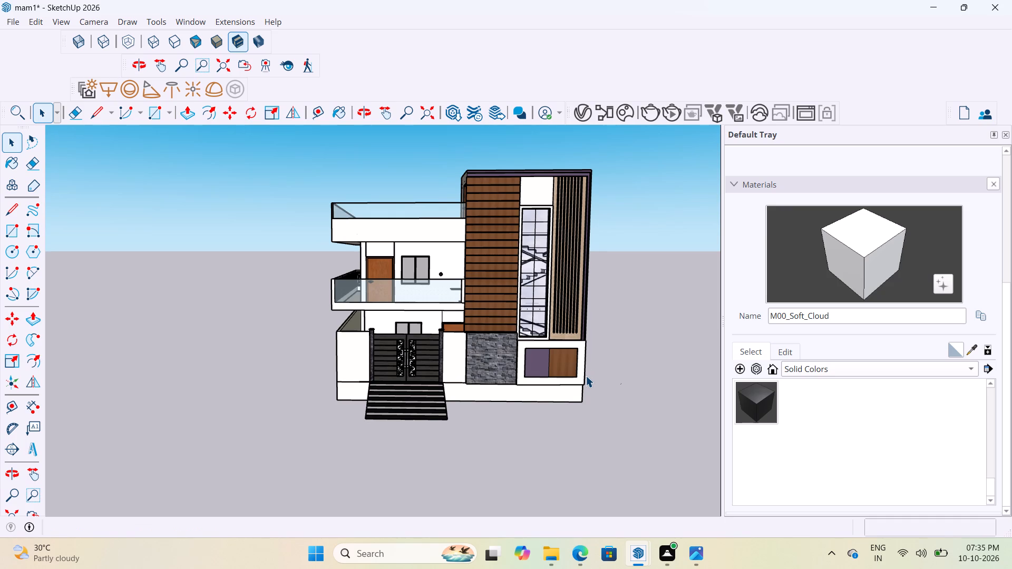
key("ctrl+p")
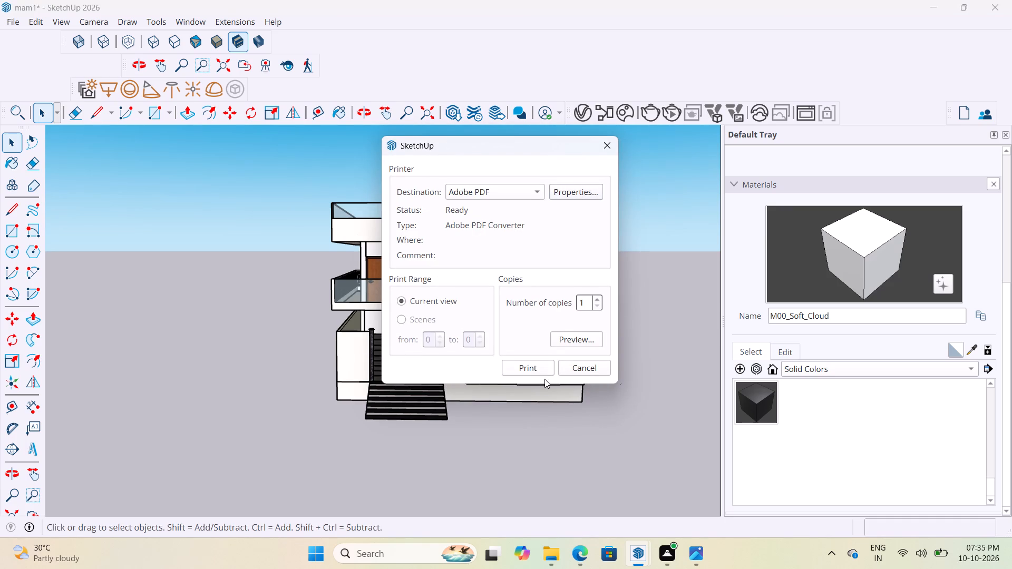
left_click(537, 371)
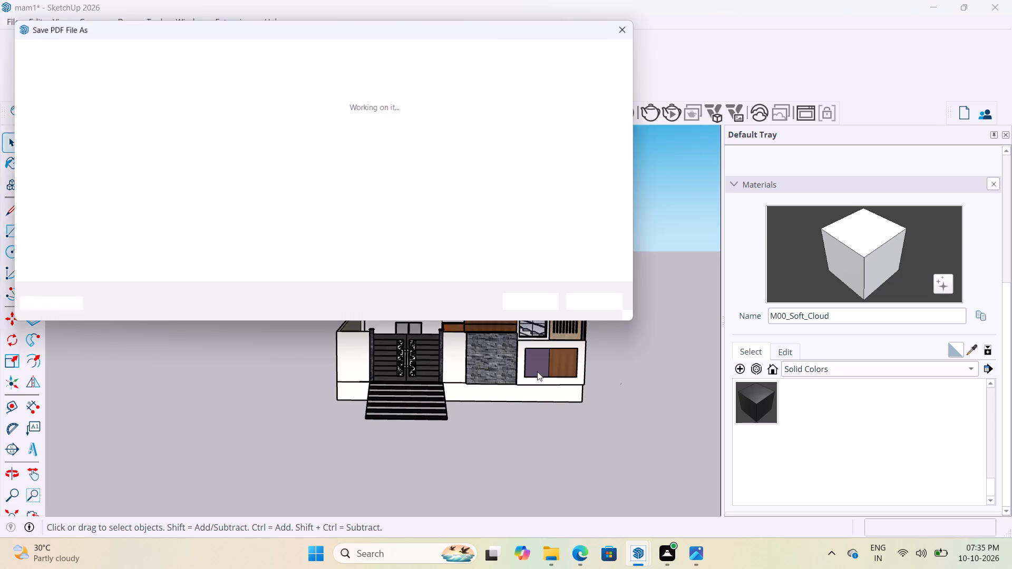
left_click(41, 142)
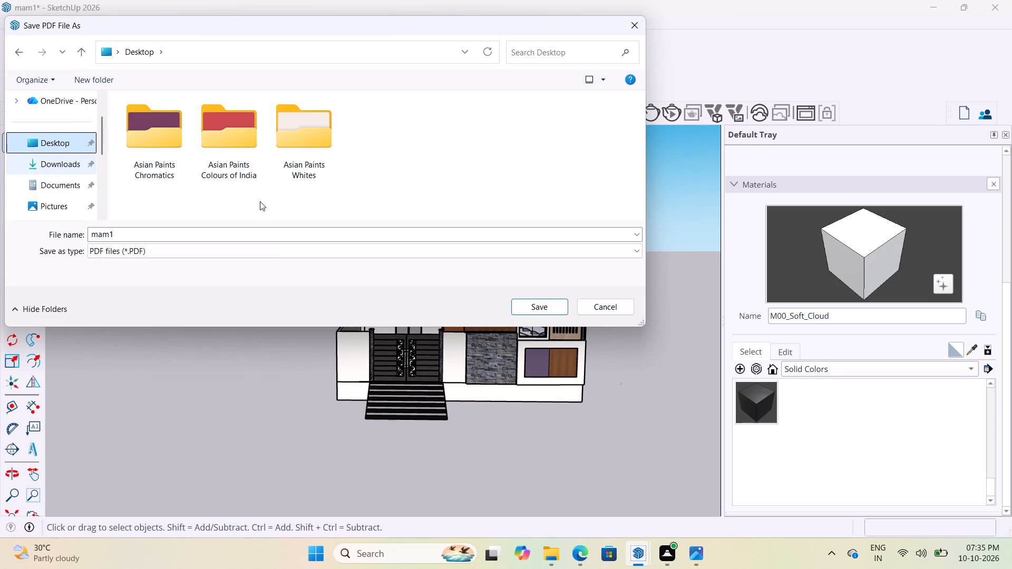
left_click(540, 307)
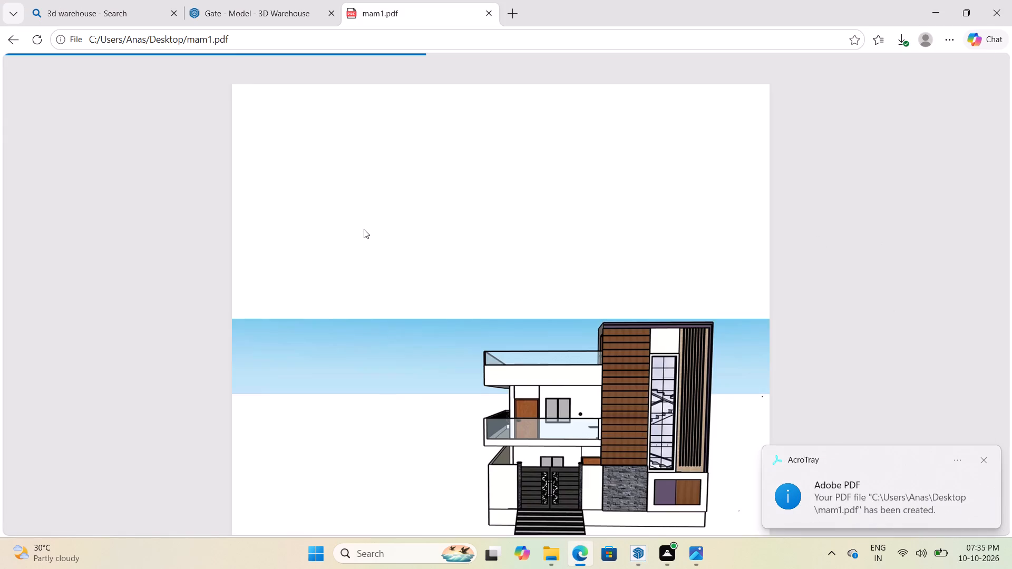
Check how the house is placed on the mam1.pdf page in Microsoft Edge and return to SketchUp.
scroll(654, 402, "down", 1)
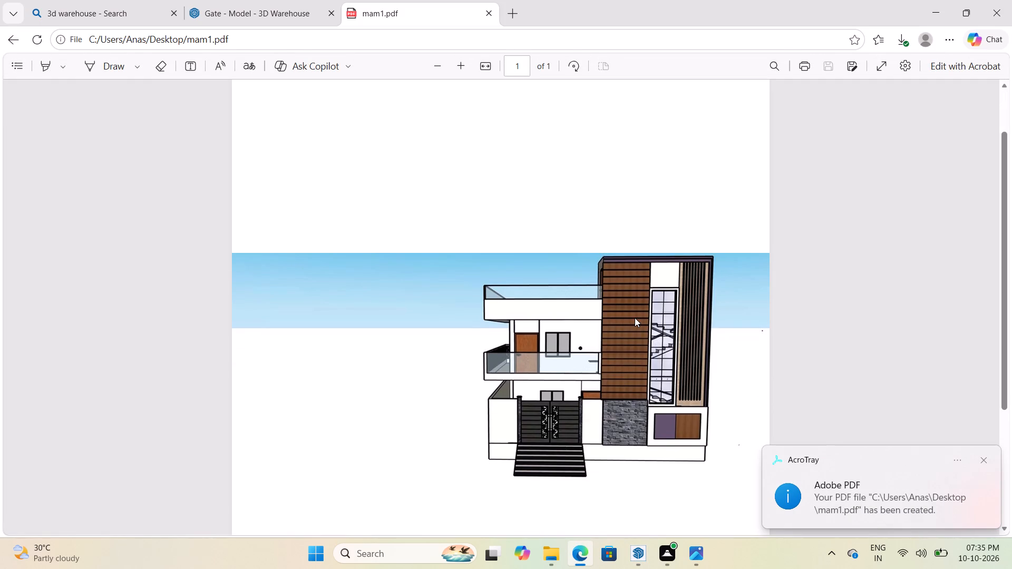
scroll(635, 318, "up", 1)
scroll(597, 300, "down", 5)
scroll(665, 178, "up", 1)
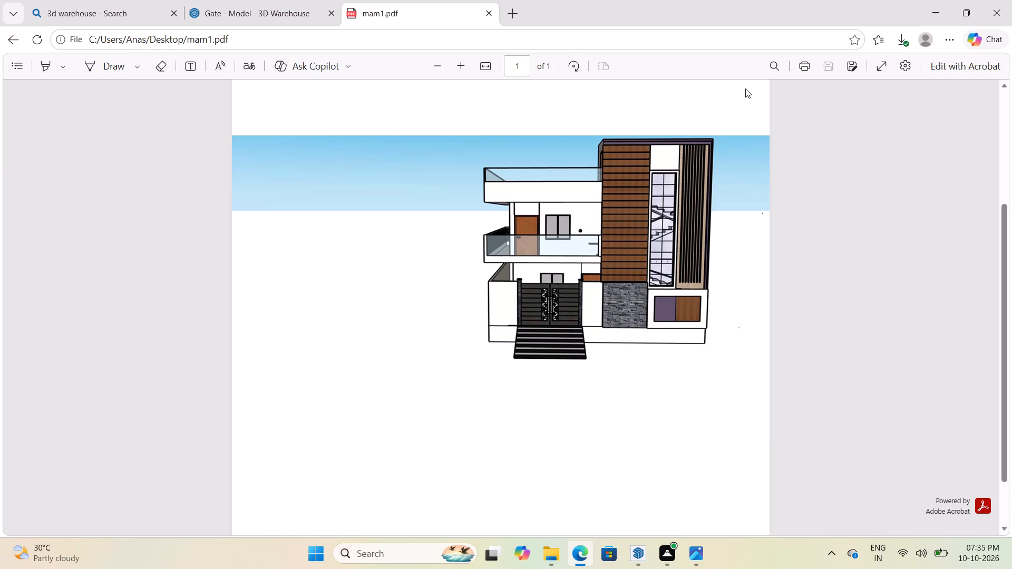
left_click(938, 11)
Save the mam1 house model under its existing name.
scroll(600, 280, "up", 1)
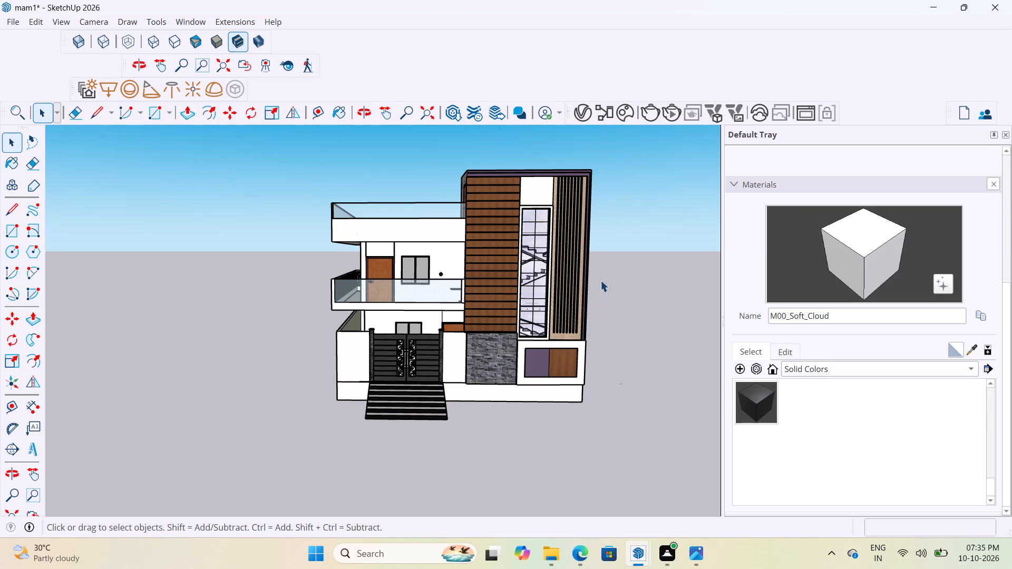
scroll(548, 301, "down", 1)
middle_click_drag(548, 301, 641, 332)
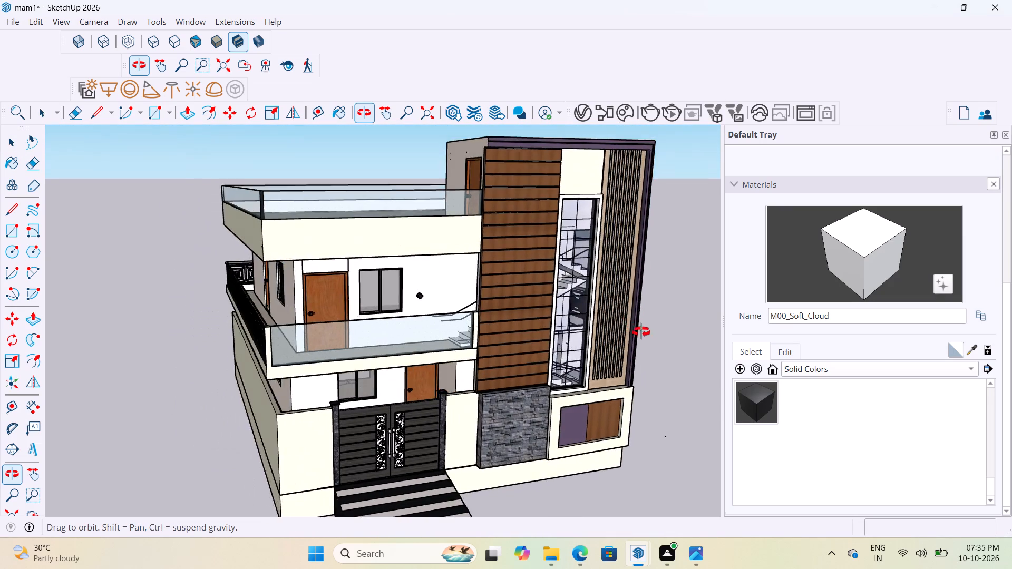
middle_click_drag(641, 332, 709, 329)
scroll(602, 334, "down", 5)
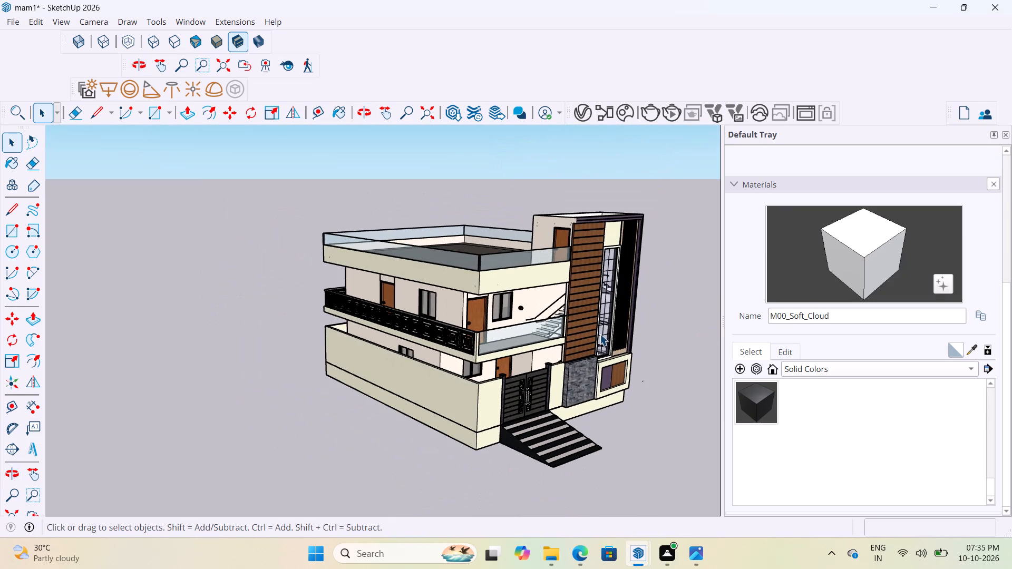
left_click(9, 21)
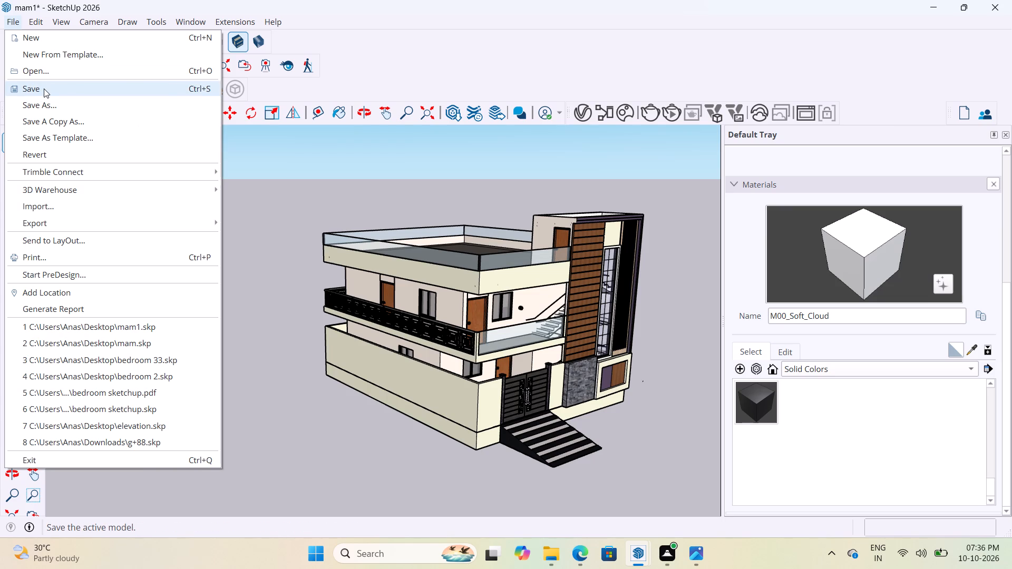
left_click(44, 89)
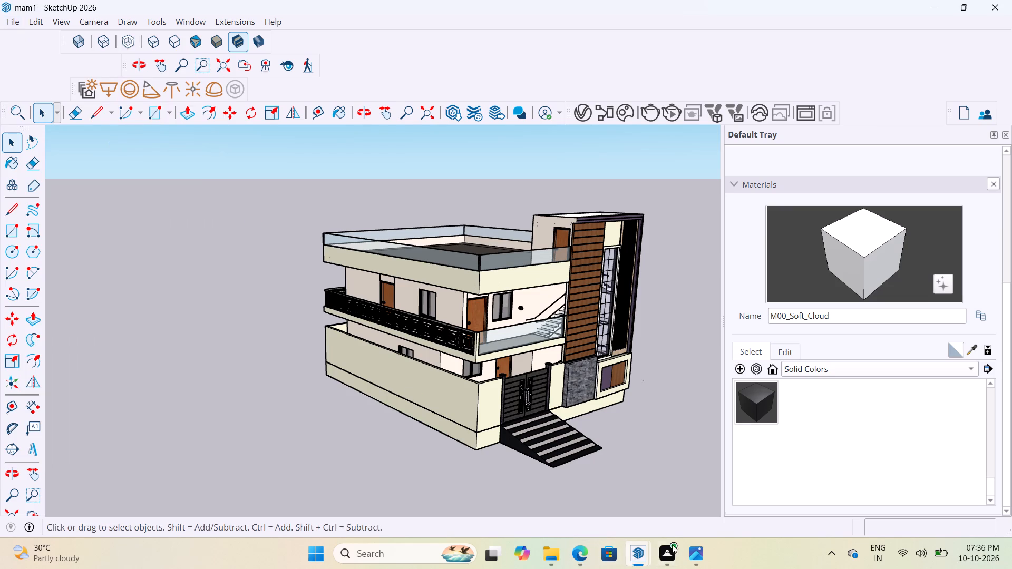